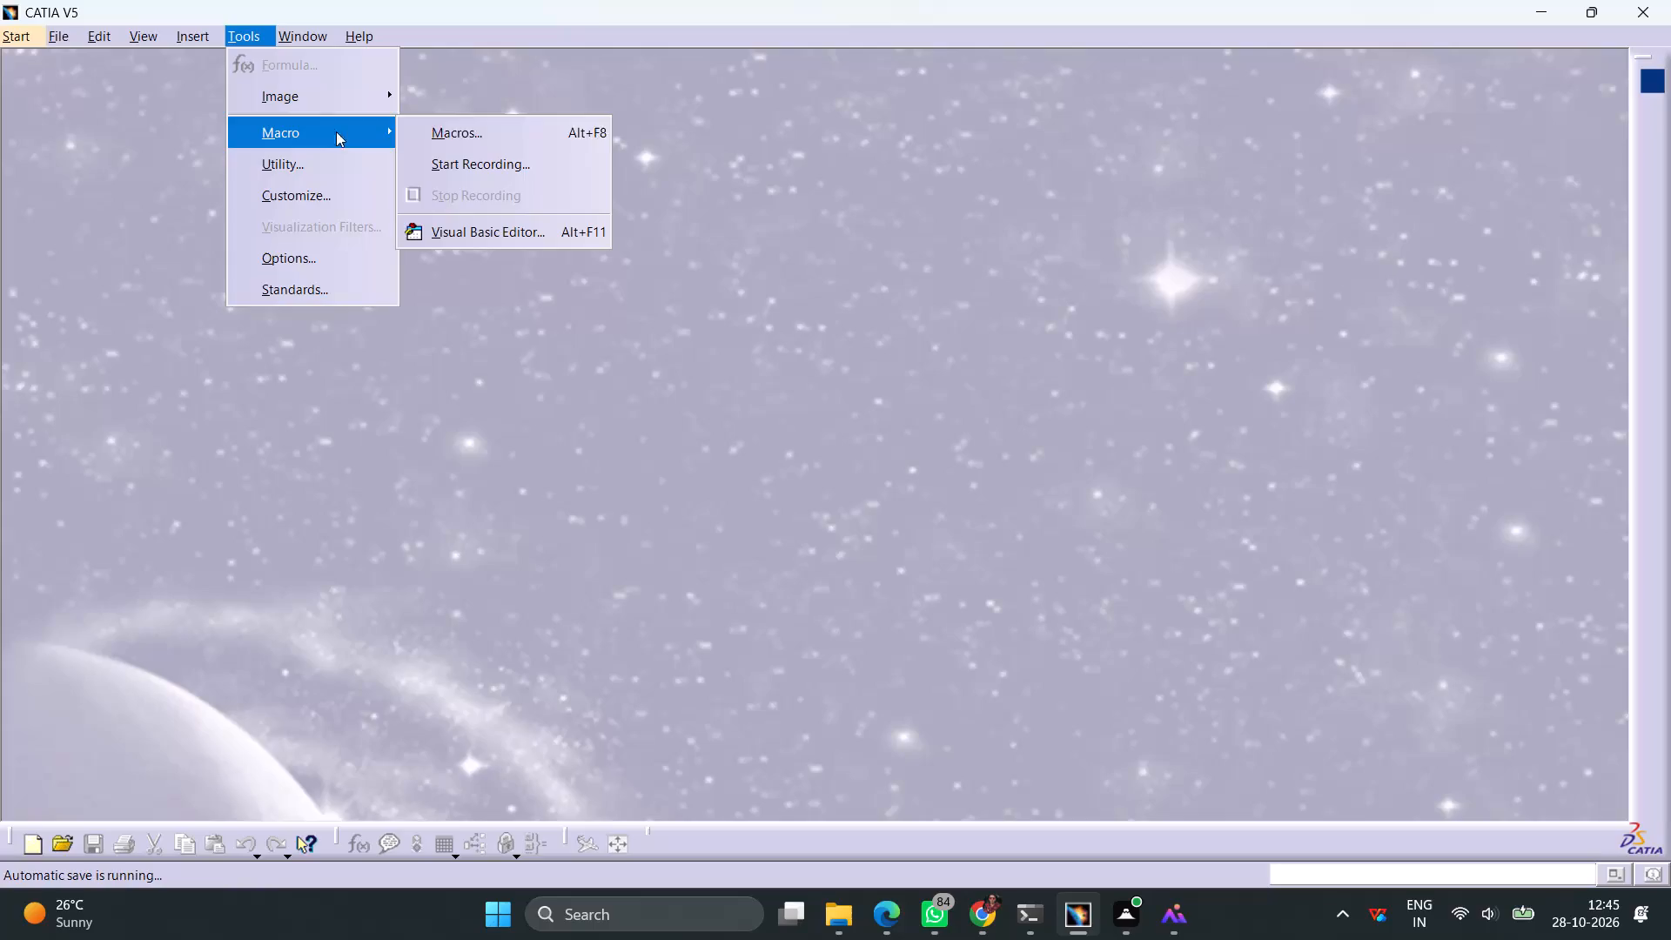
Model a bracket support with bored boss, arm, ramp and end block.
Choose the macro language and start recording a new macro in the current Temp macro library.
{"action": "left_click", "coordinate": [492, 166]}
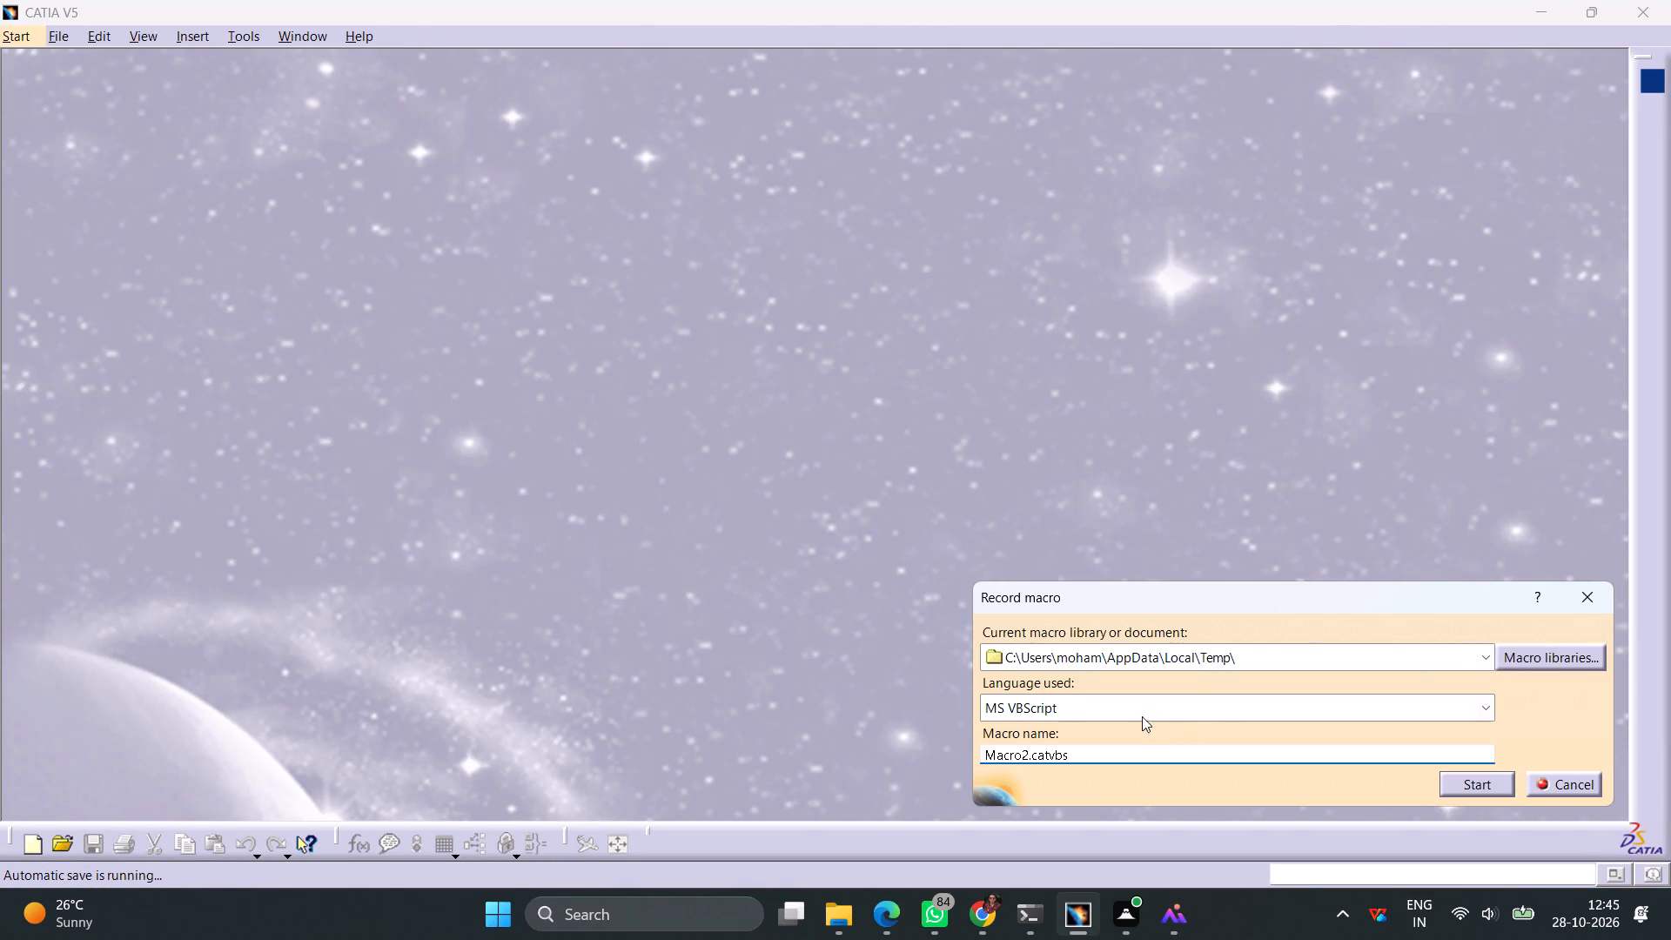
{"action": "left_click", "coordinate": [1138, 711]}
{"action": "left_click", "coordinate": [1023, 728]}
{"action": "left_click", "coordinate": [1463, 790]}
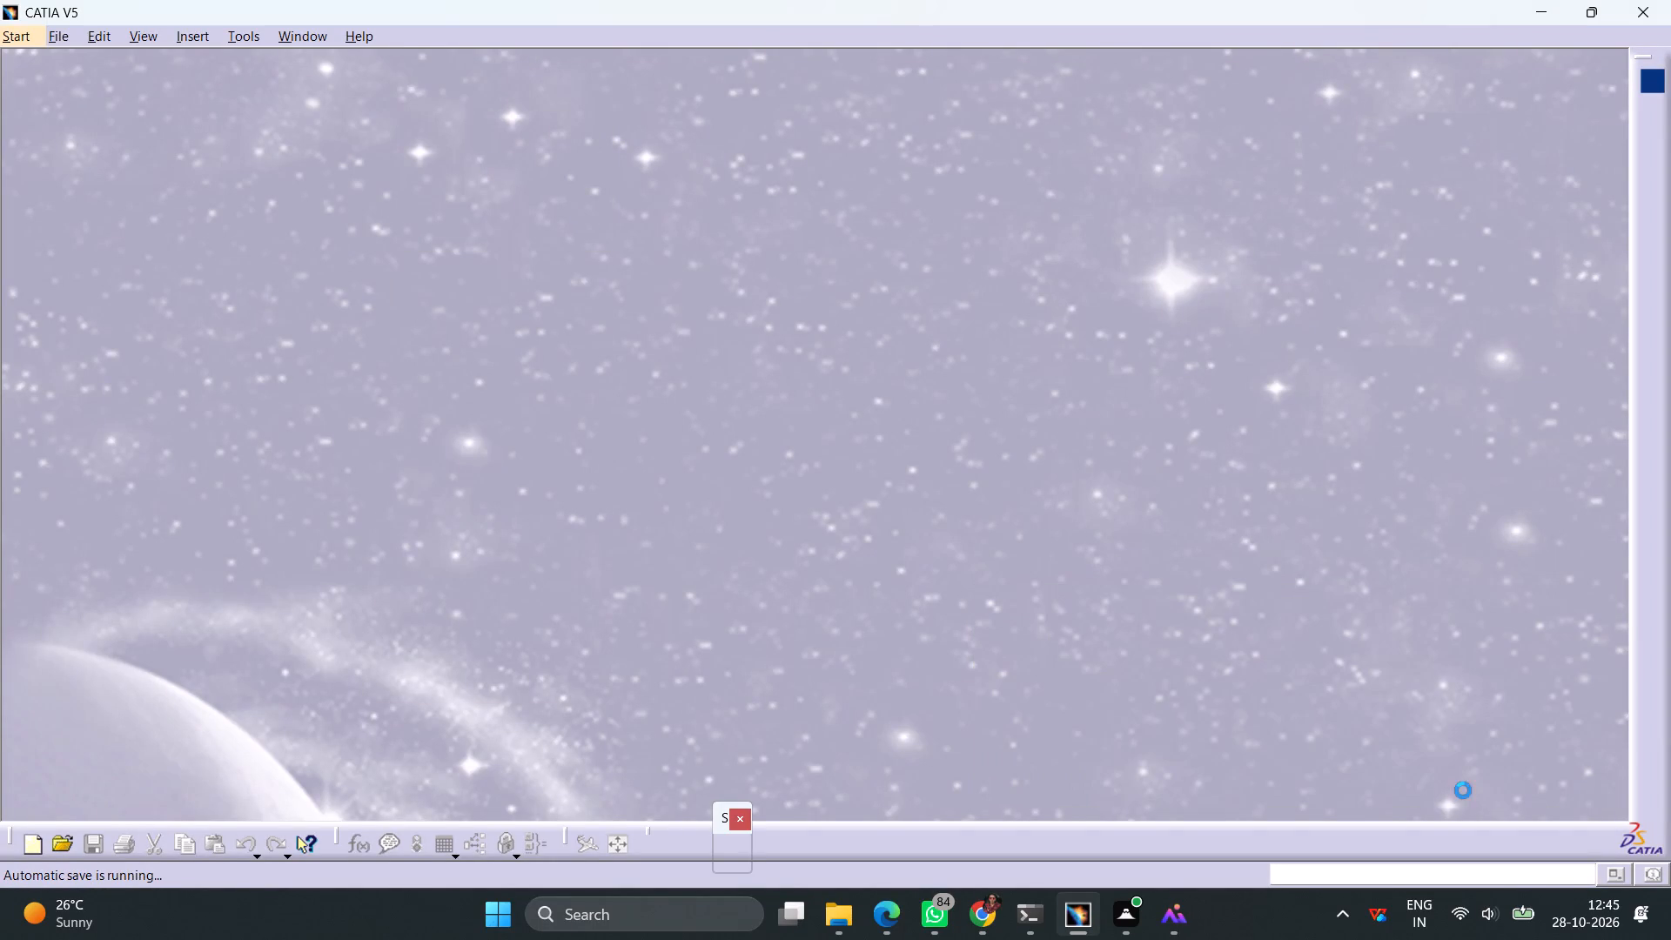
Create a new part in the Part Design workbench.
{"action": "left_click", "coordinate": [29, 39]}
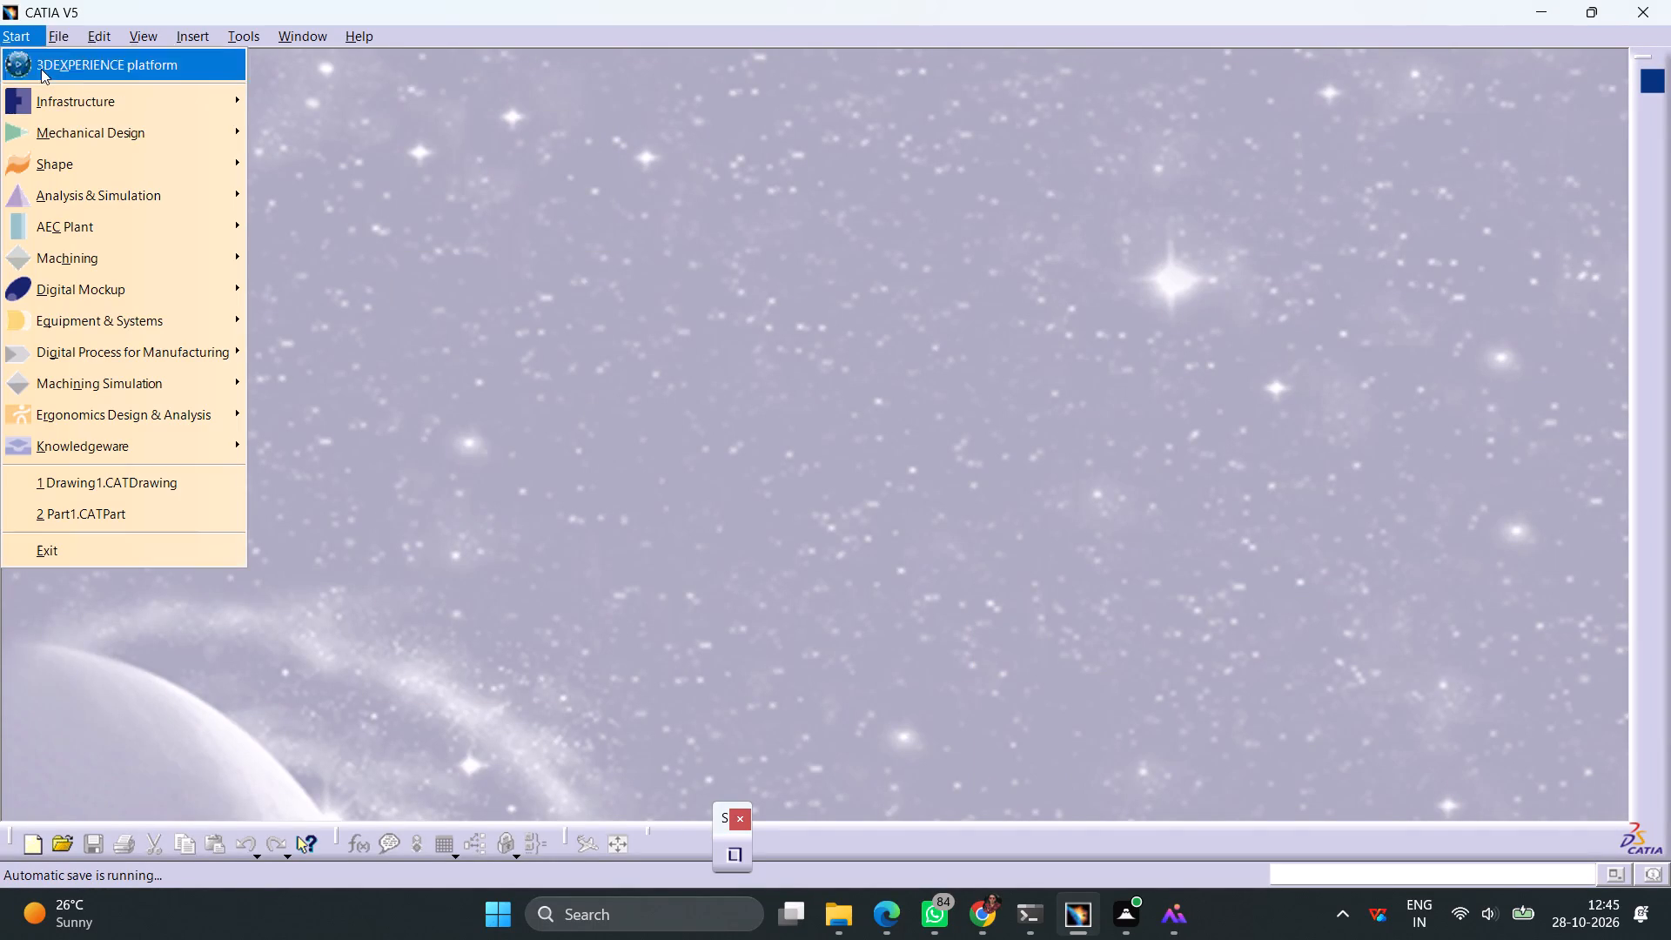
{"action": "left_click", "coordinate": [73, 130]}
{"action": "left_click", "coordinate": [321, 127]}
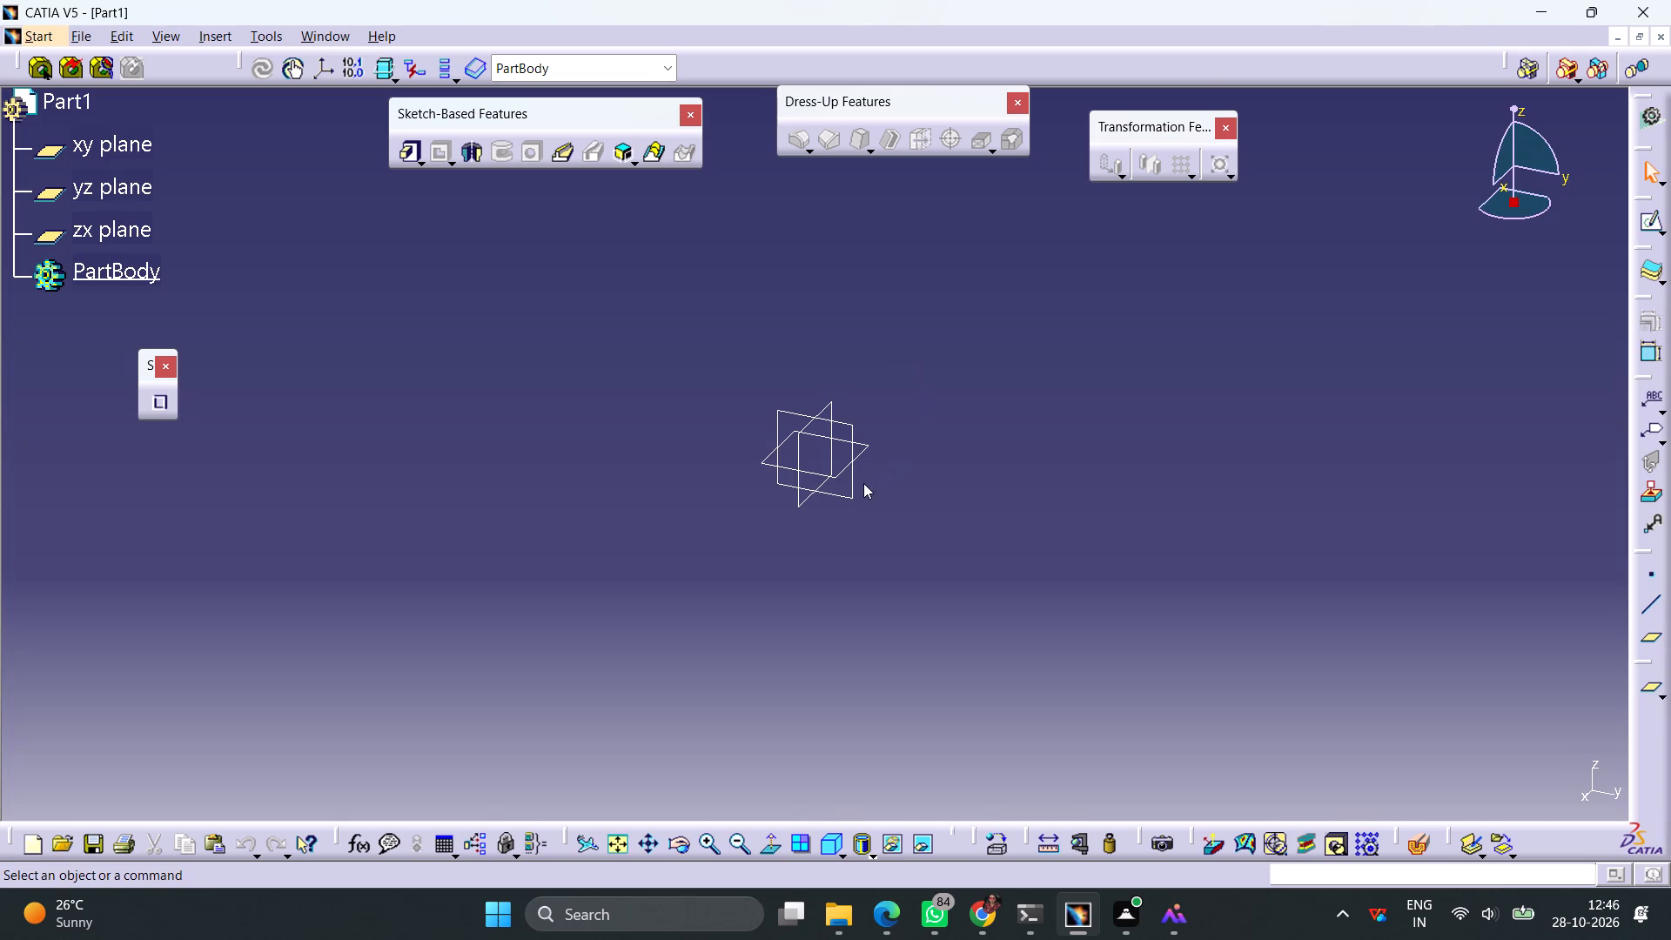
Open a sketch on the yz plane and draw a circle about 63 mm in diameter centred on the origin.
{"action": "left_click", "coordinate": [848, 490]}
{"action": "left_click", "coordinate": [856, 488]}
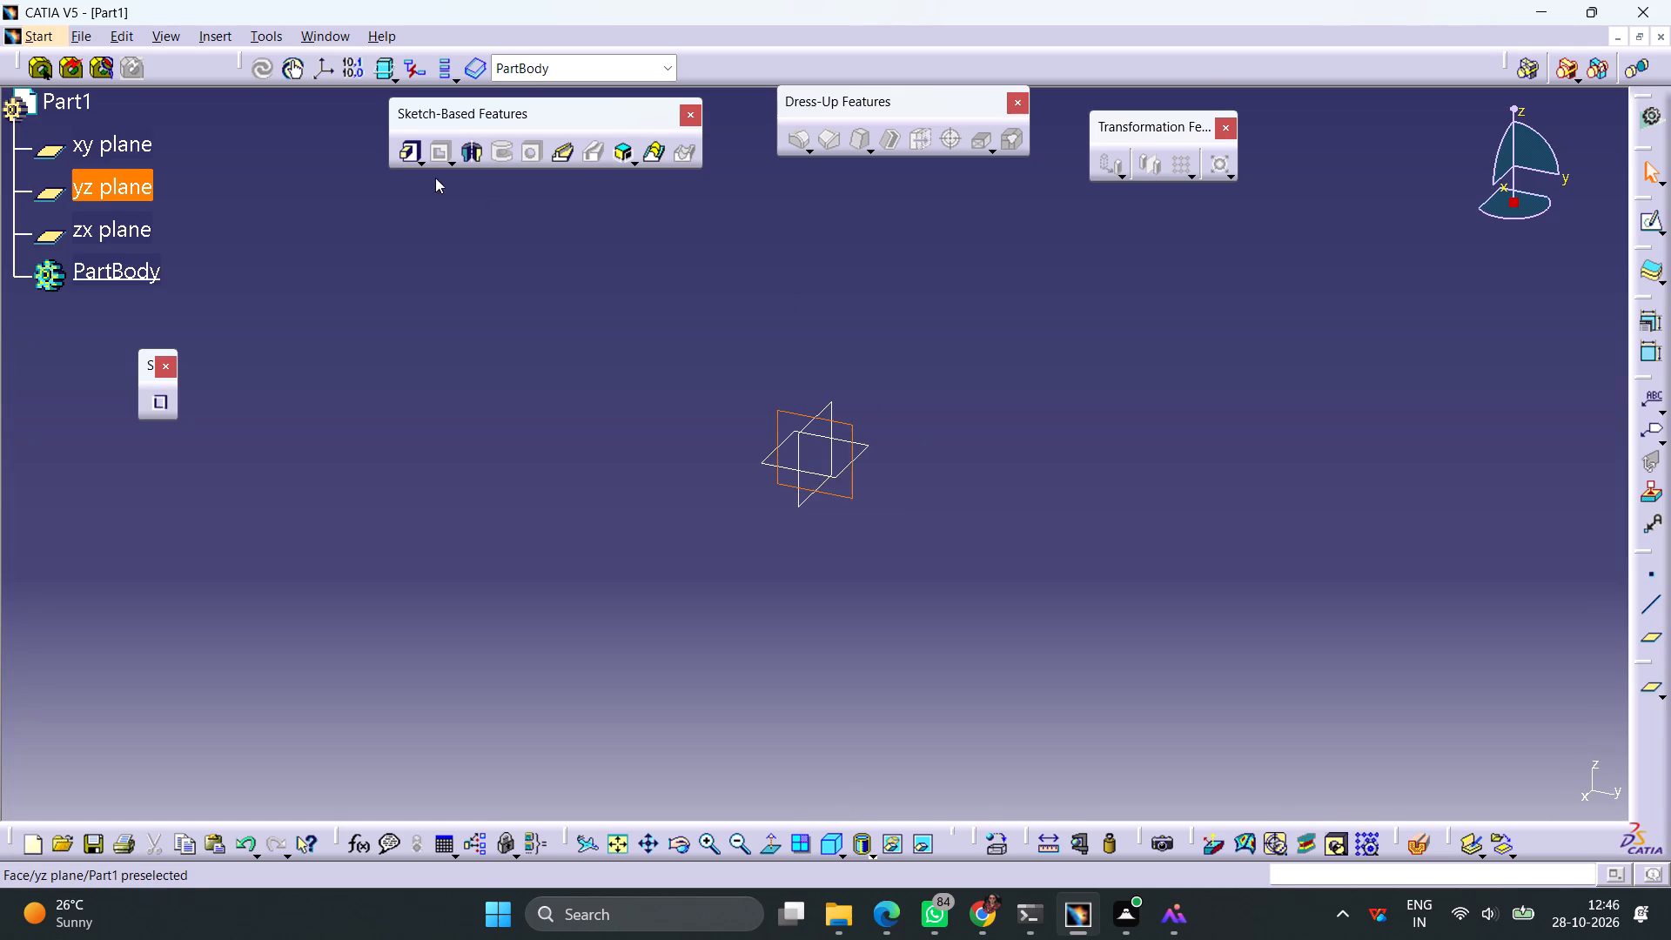
{"action": "left_click", "coordinate": [1649, 231]}
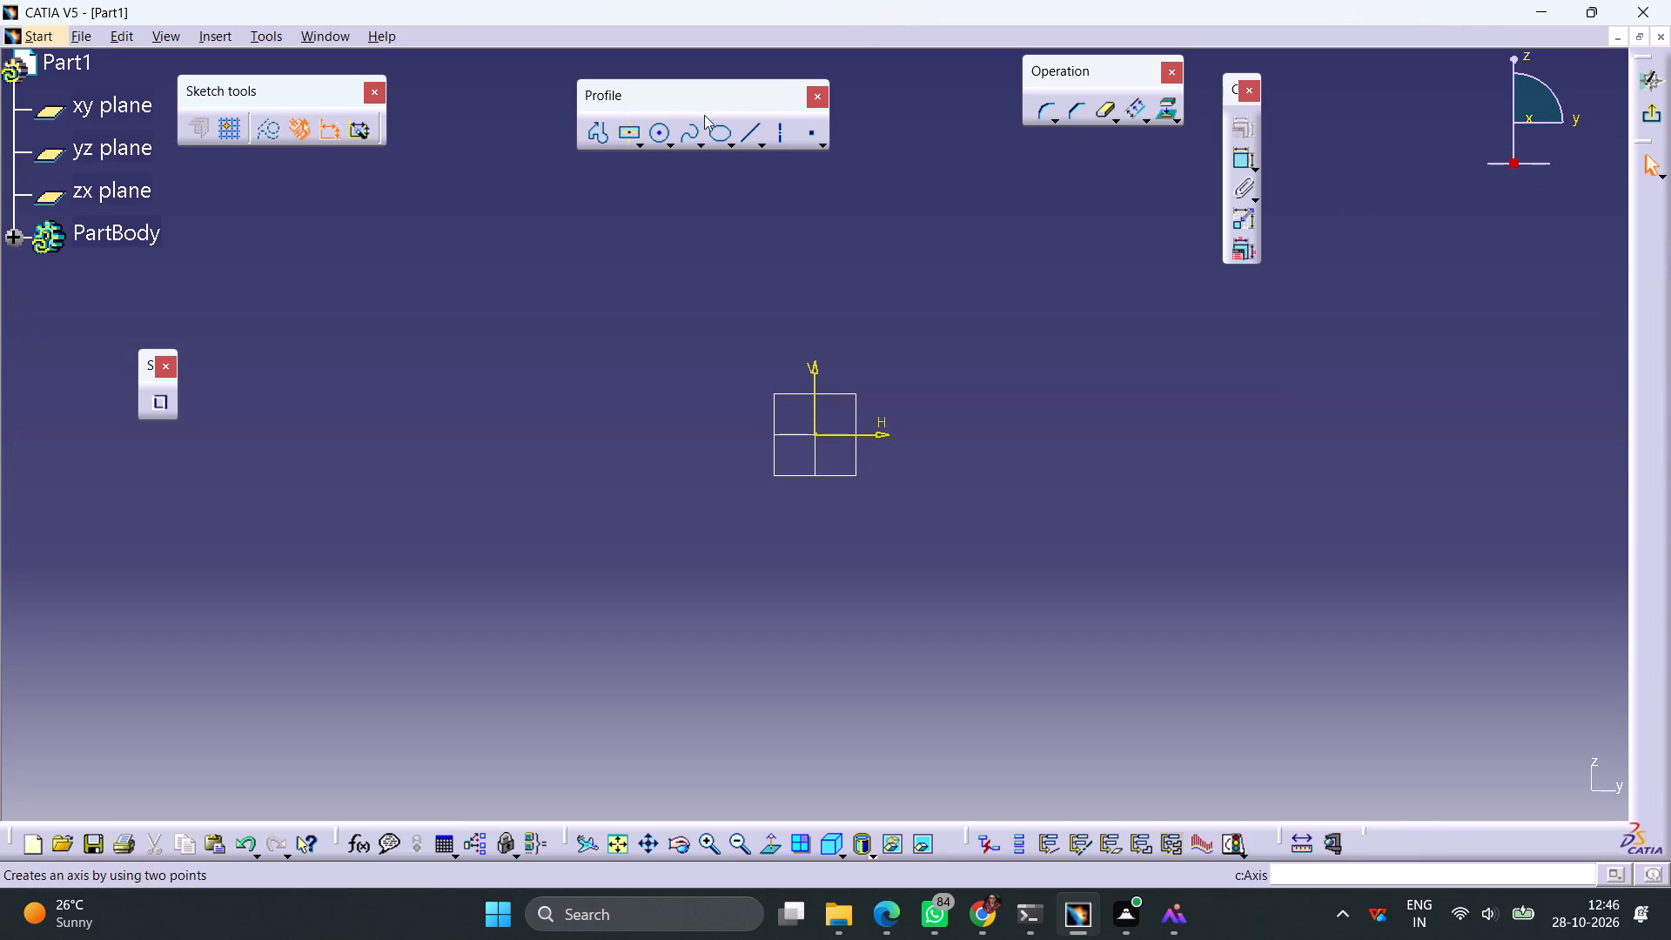
{"action": "left_click", "coordinate": [656, 132]}
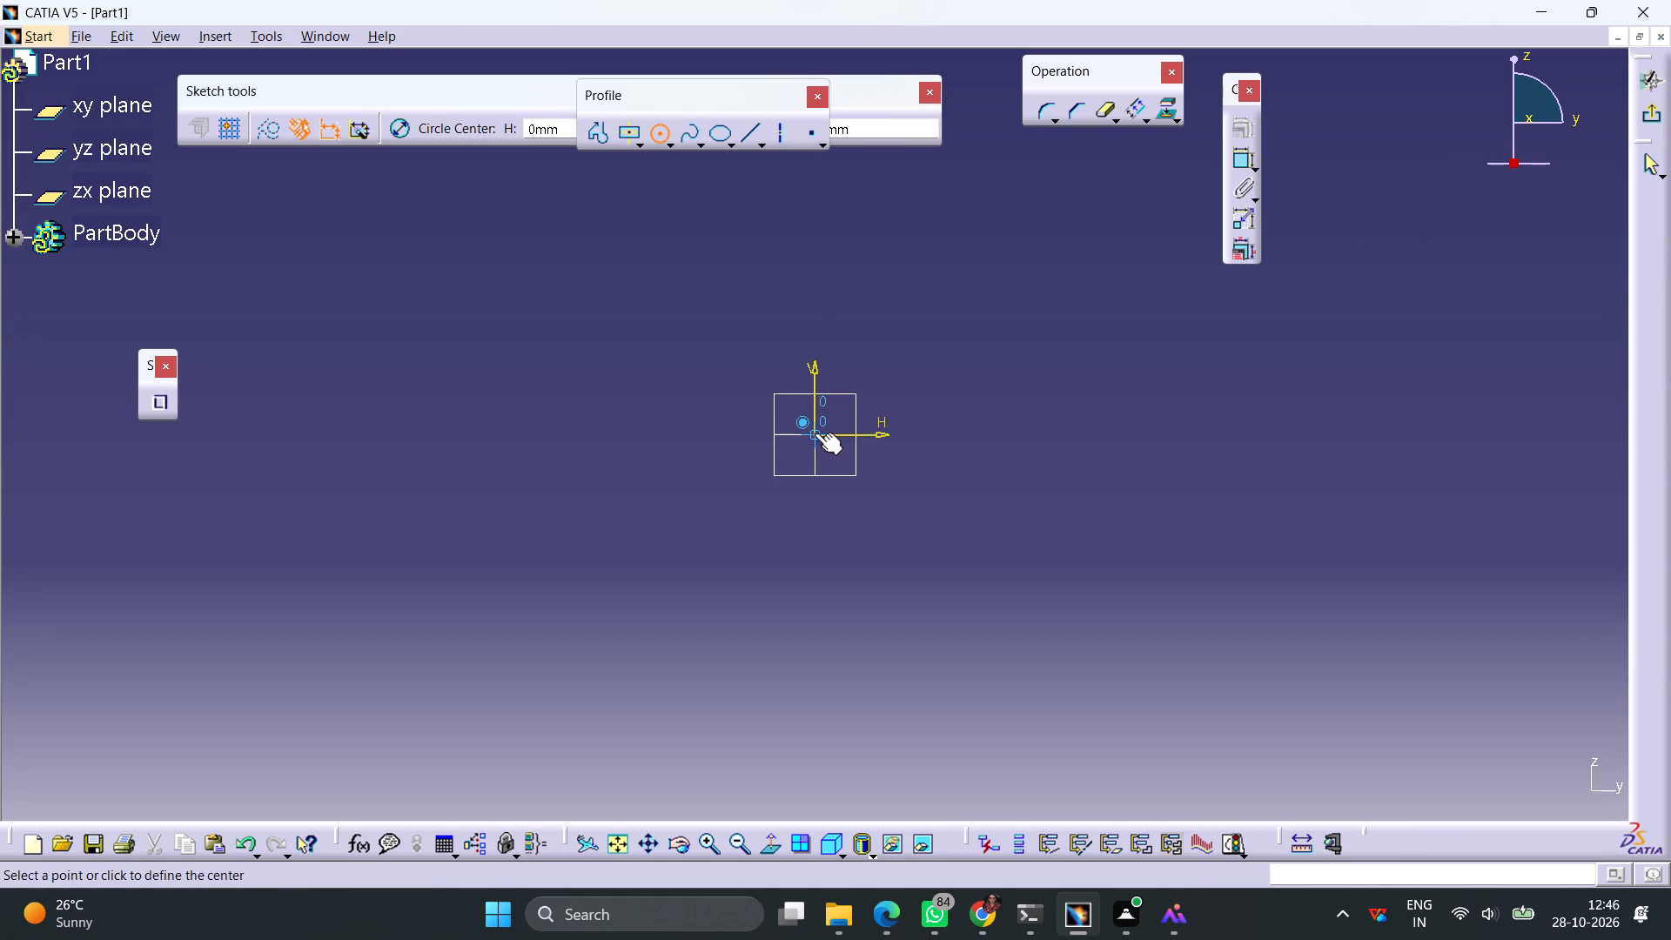
{"action": "left_click", "coordinate": [814, 433]}
{"action": "left_click", "coordinate": [881, 357]}
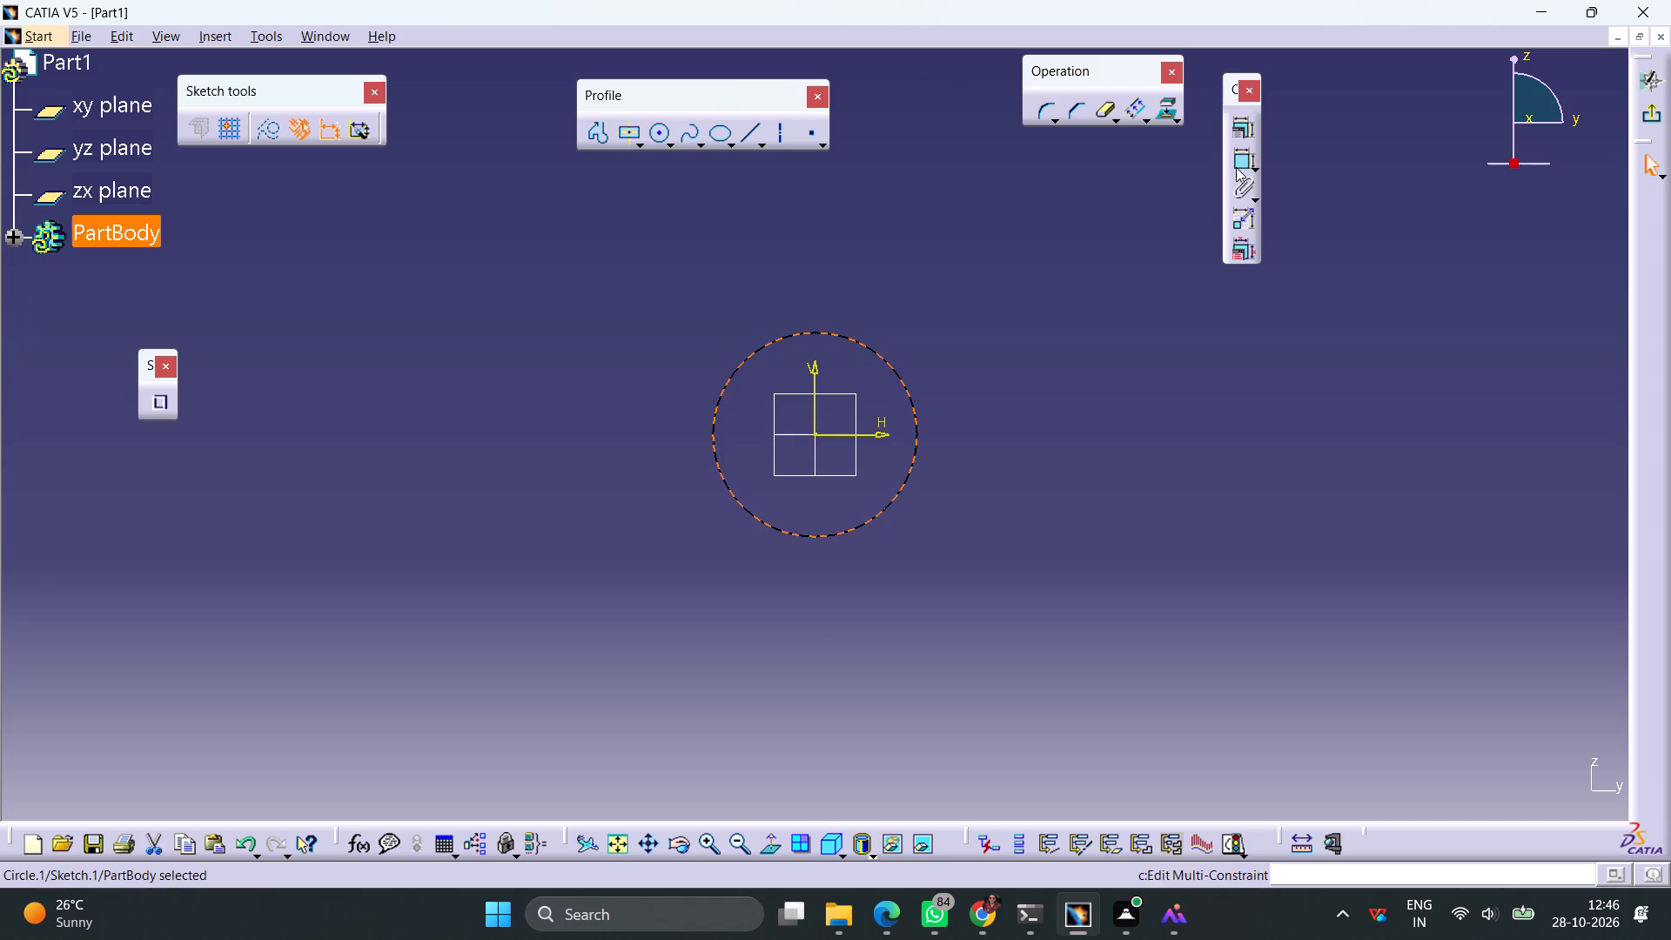
Dimension the circle with a diameter of 41 mm and exit the sketch.
{"action": "left_click", "coordinate": [1236, 167]}
{"action": "left_click", "coordinate": [1028, 321]}
{"action": "double_click", "coordinate": [1043, 319]}
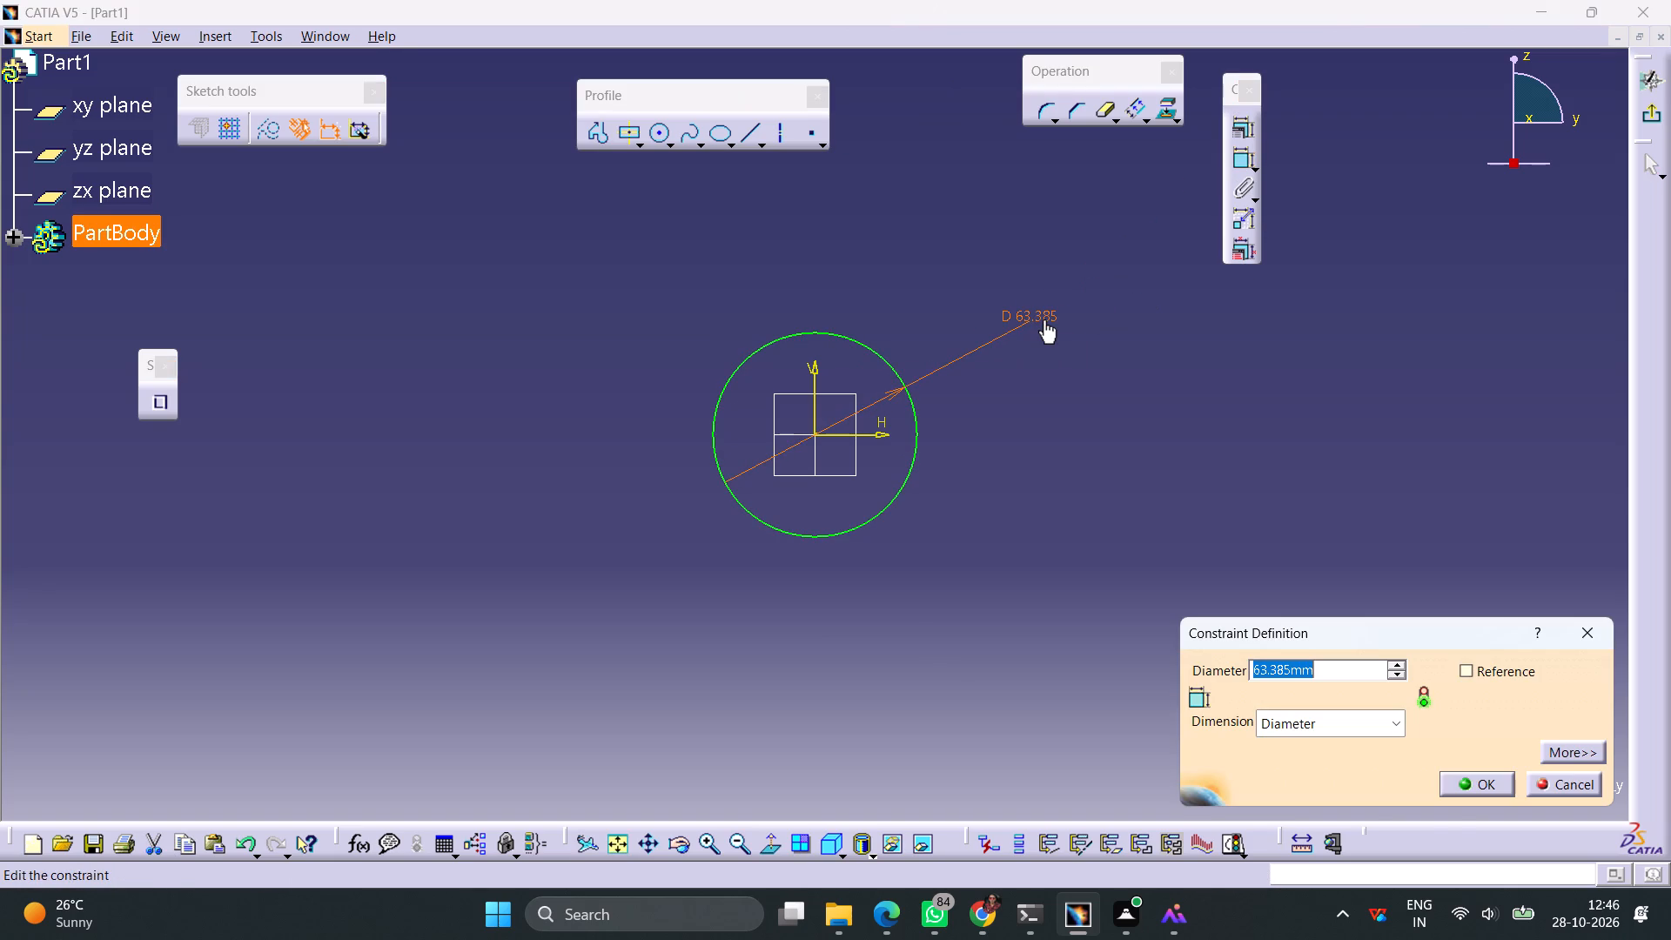
{"action": "type", "text": "41"}
{"action": "key", "text": "Return"}
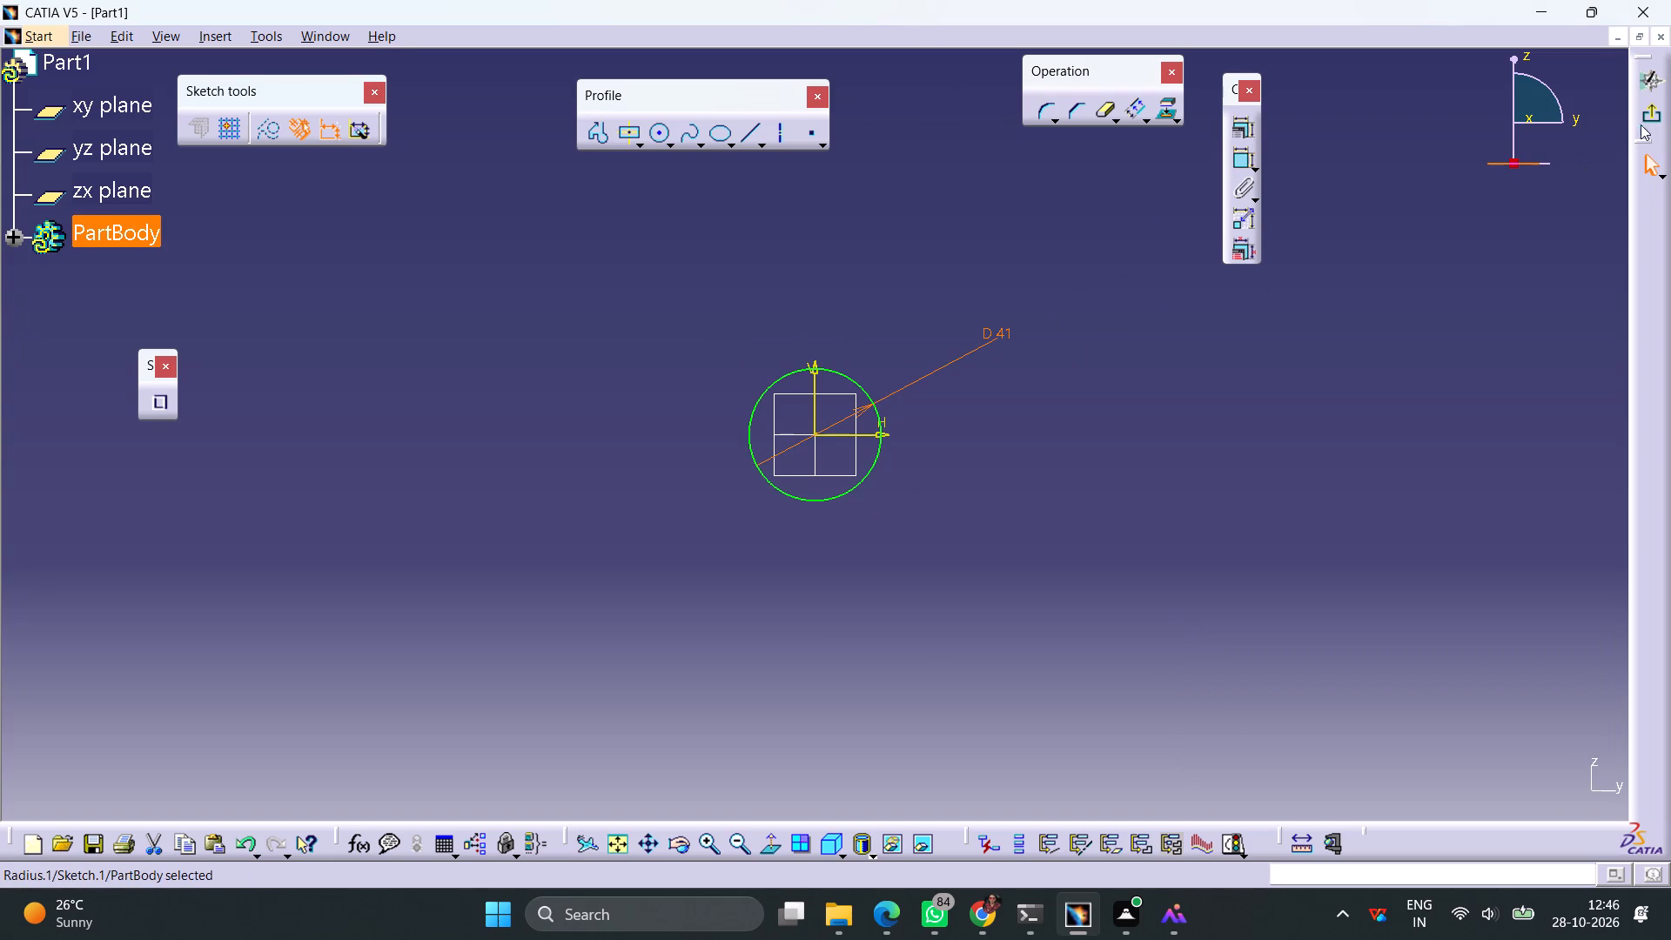
{"action": "left_click", "coordinate": [1657, 113]}
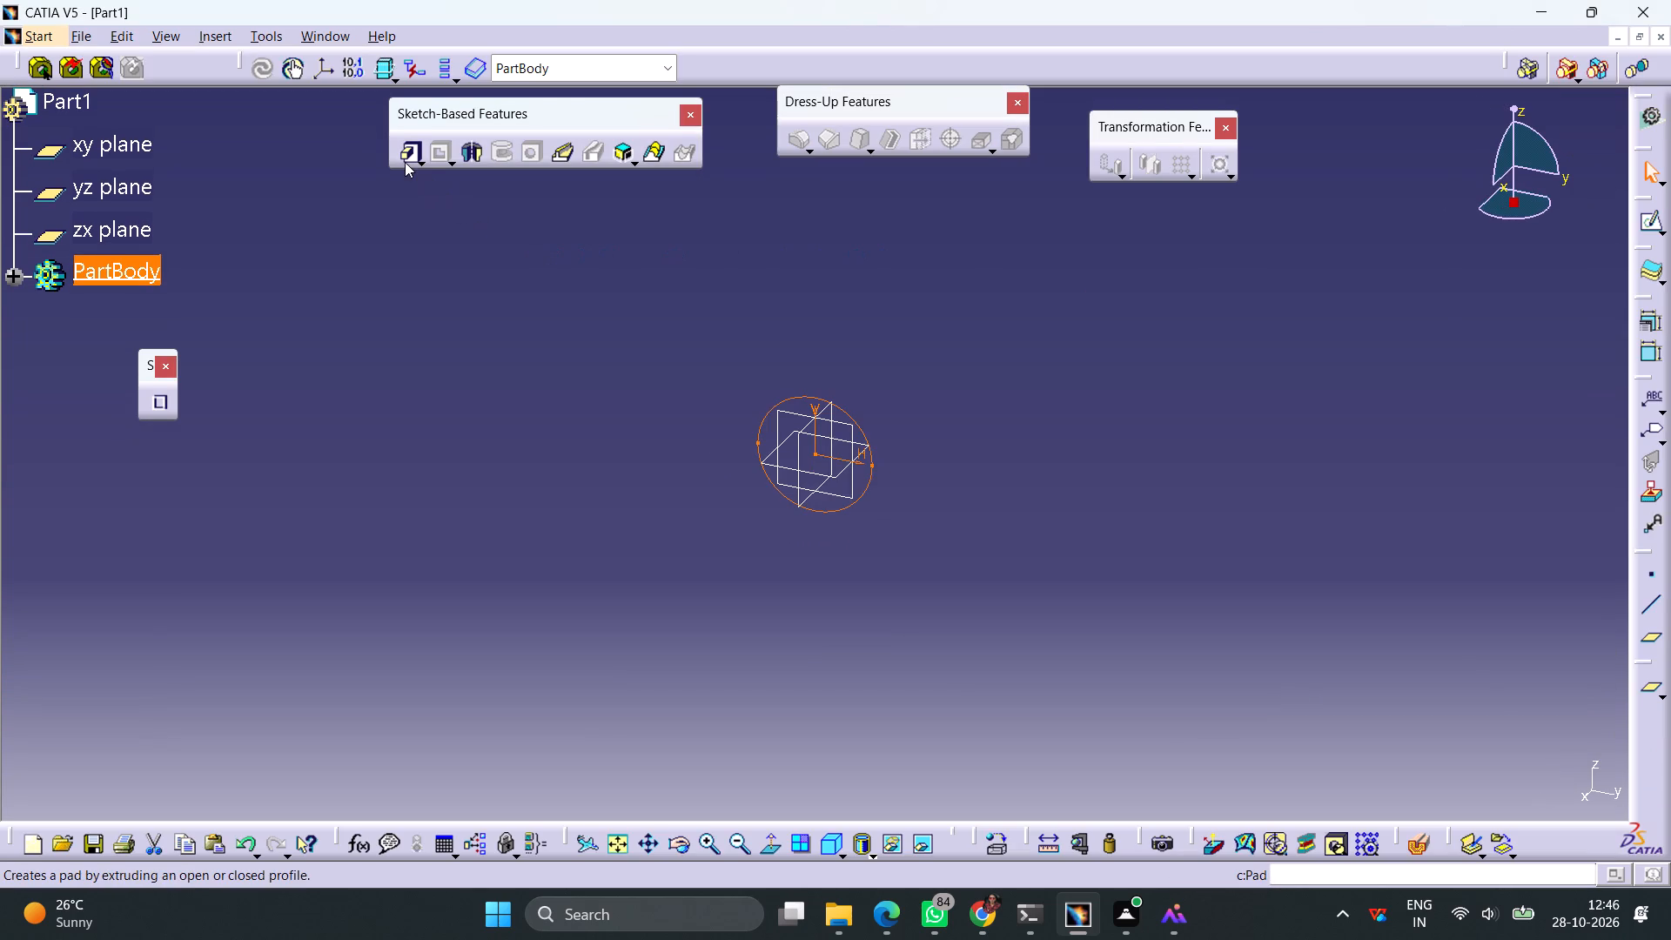
Pad the circle sketch with mirrored extent and a length of 38/2 mm.
{"action": "left_click", "coordinate": [406, 159]}
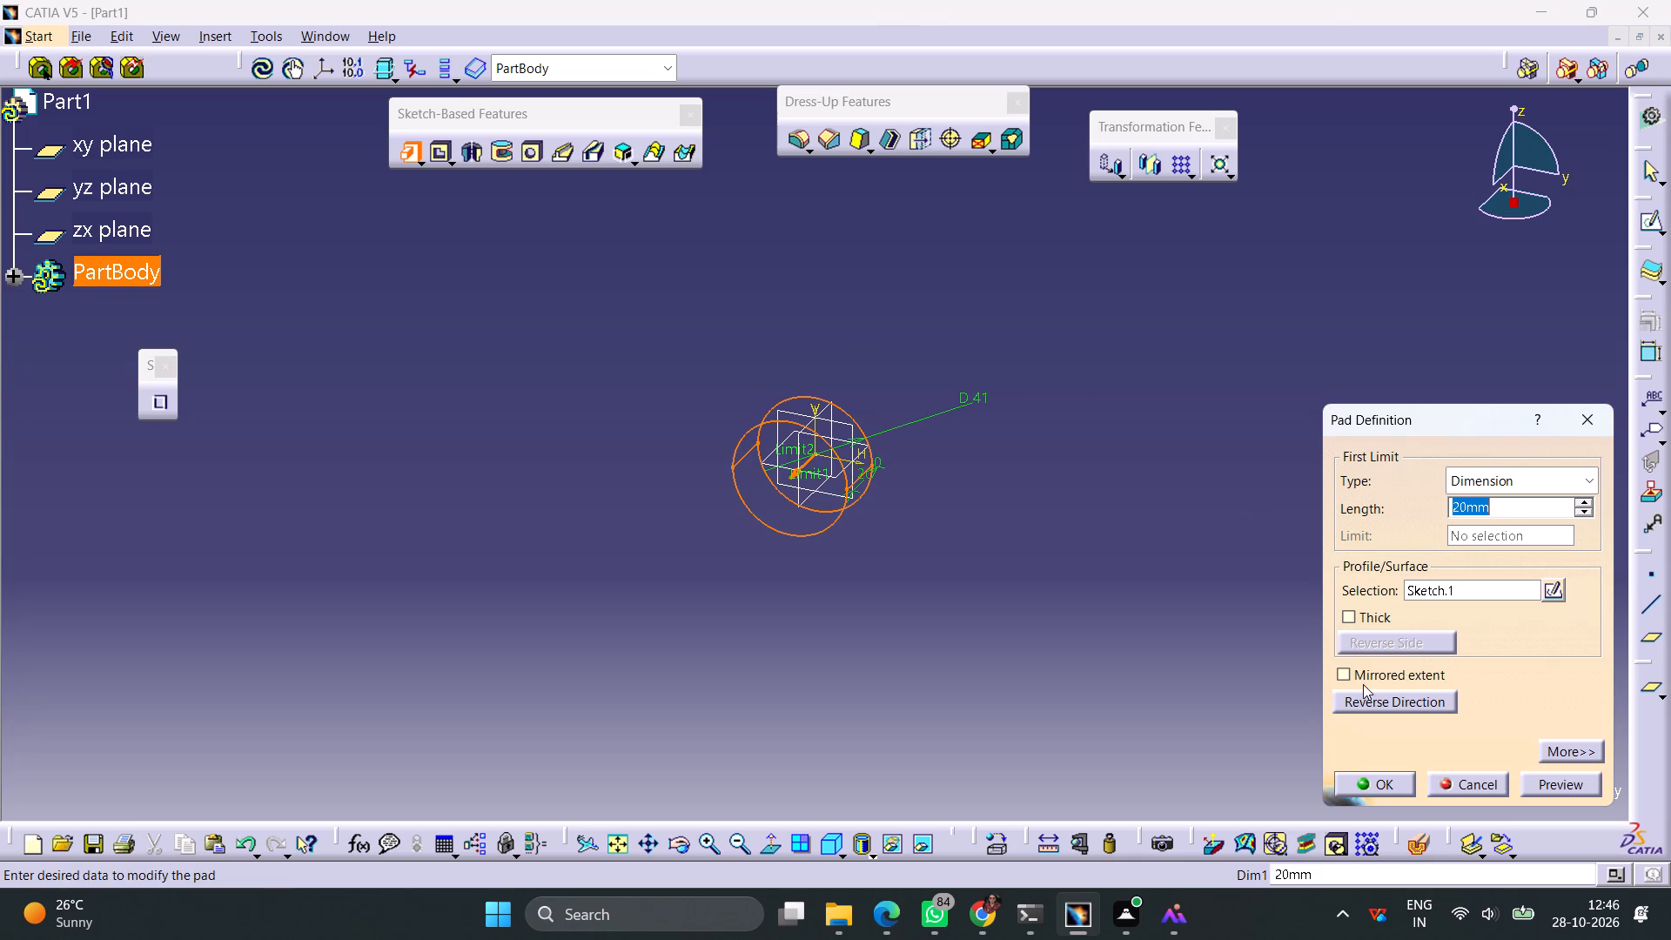
{"action": "left_click", "coordinate": [1363, 684]}
{"action": "left_click_drag", "start_coordinate": [1498, 508], "coordinate": [1377, 495]}
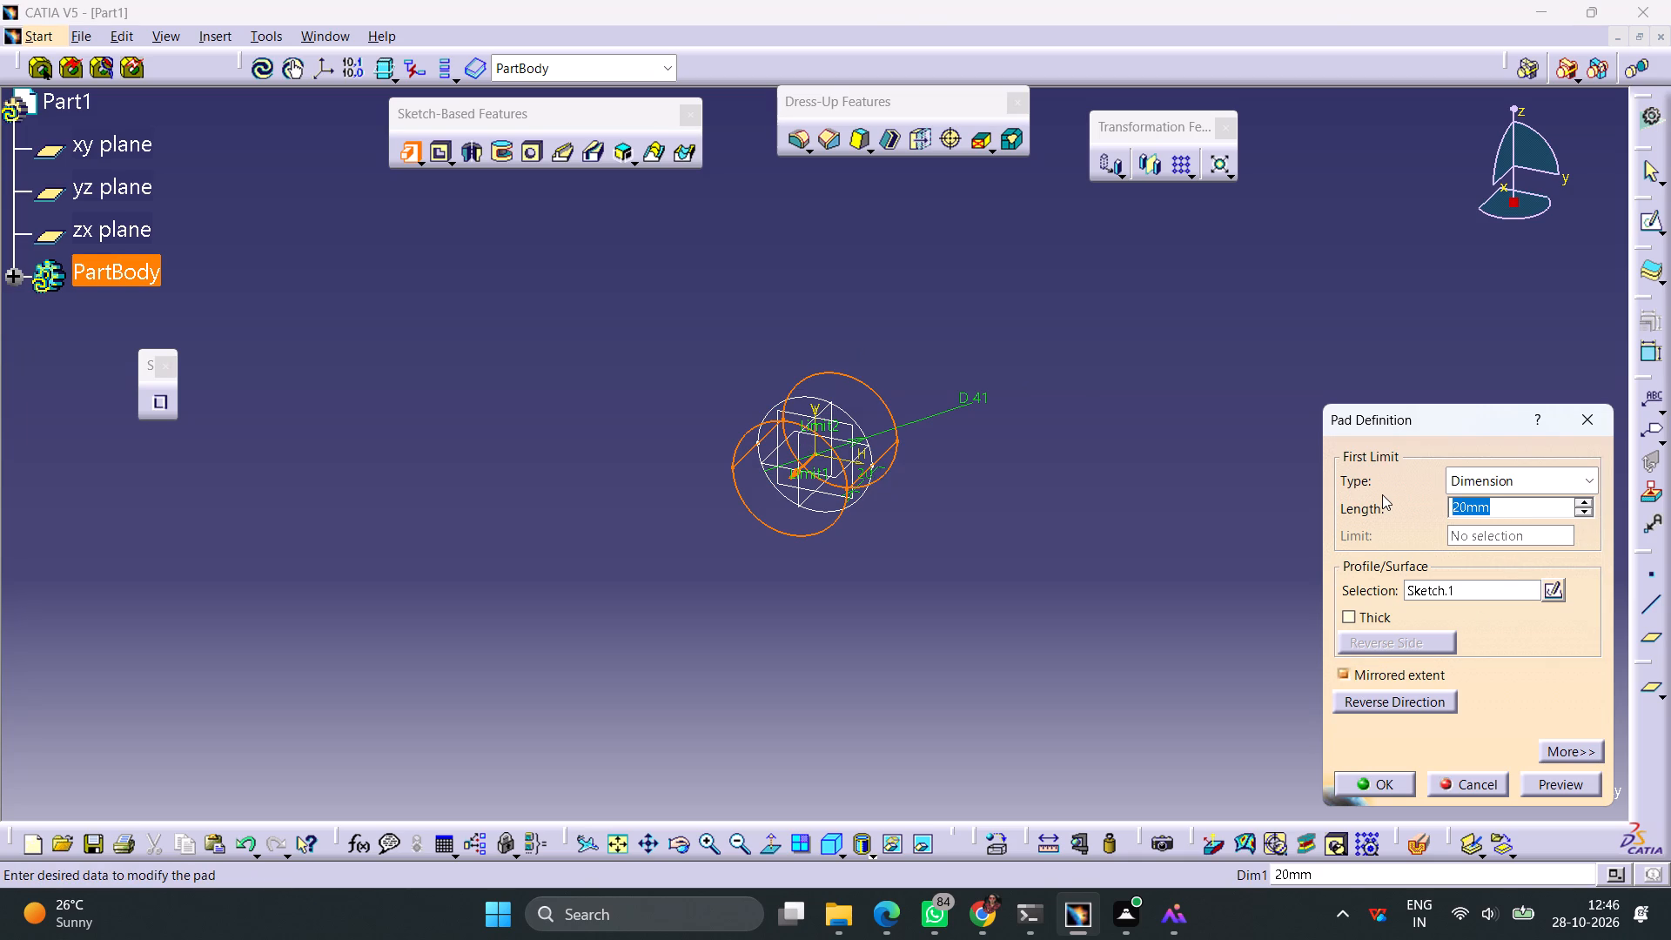
{"action": "type", "text": "38/2"}
{"action": "key", "text": "Return"}
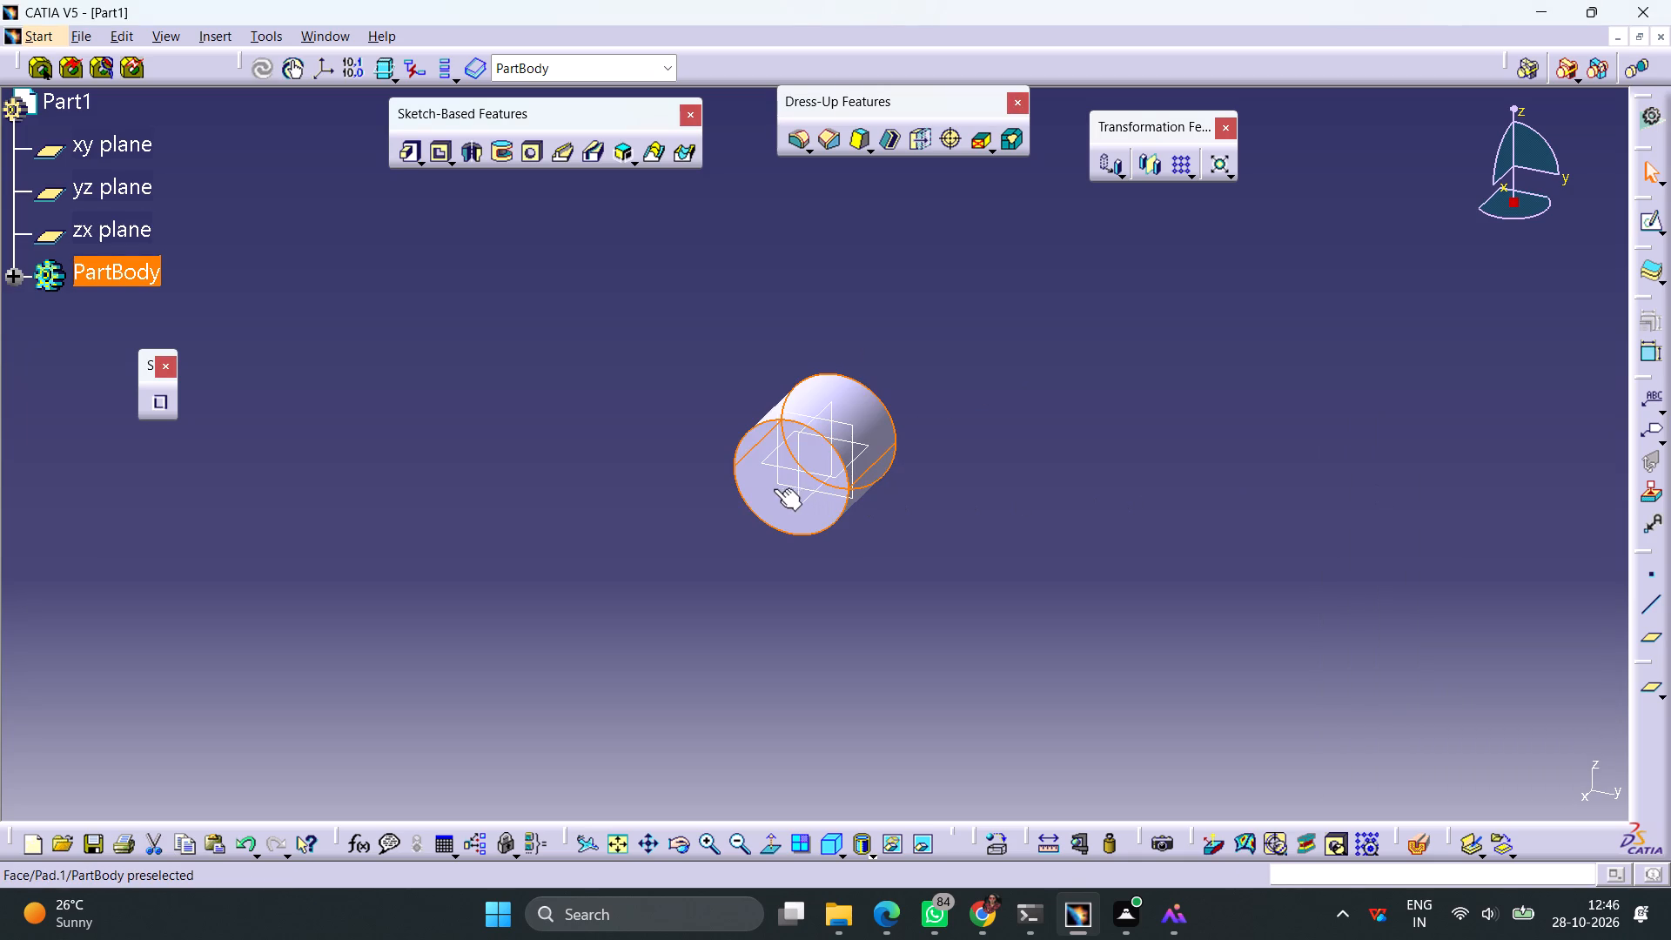
Open a sketch on the cylinder's front end face and draw a circle about 10 mm in diameter centred on the origin.
{"action": "left_click", "coordinate": [768, 495]}
{"action": "left_click", "coordinate": [1641, 213]}
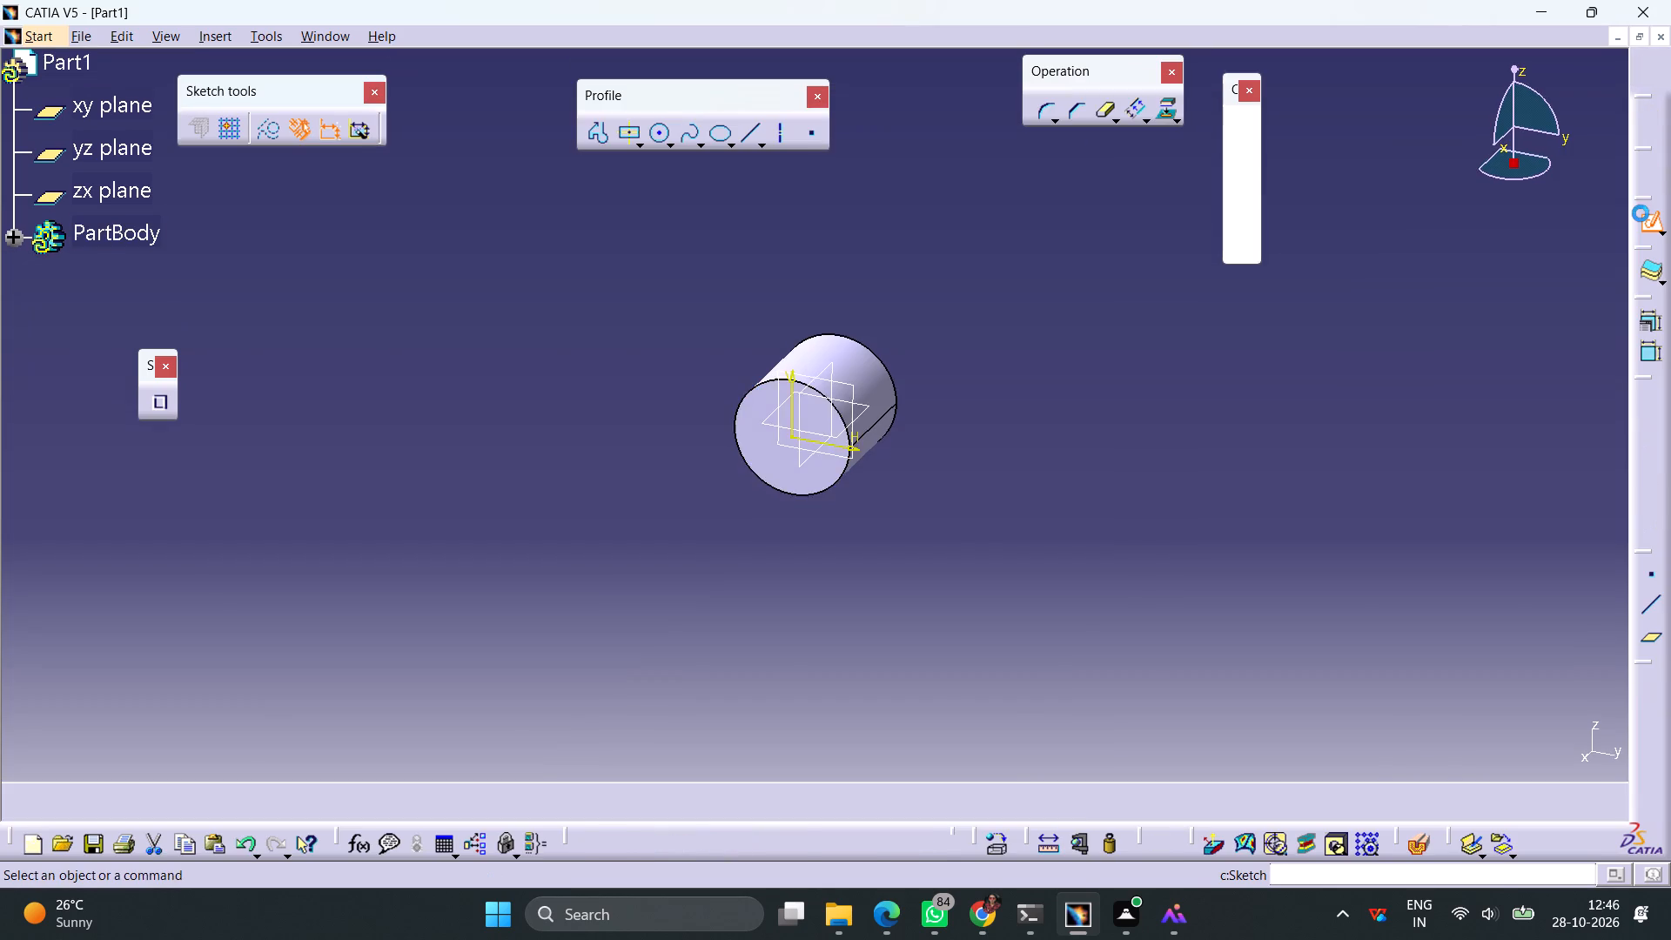
{"action": "left_click", "coordinate": [648, 143]}
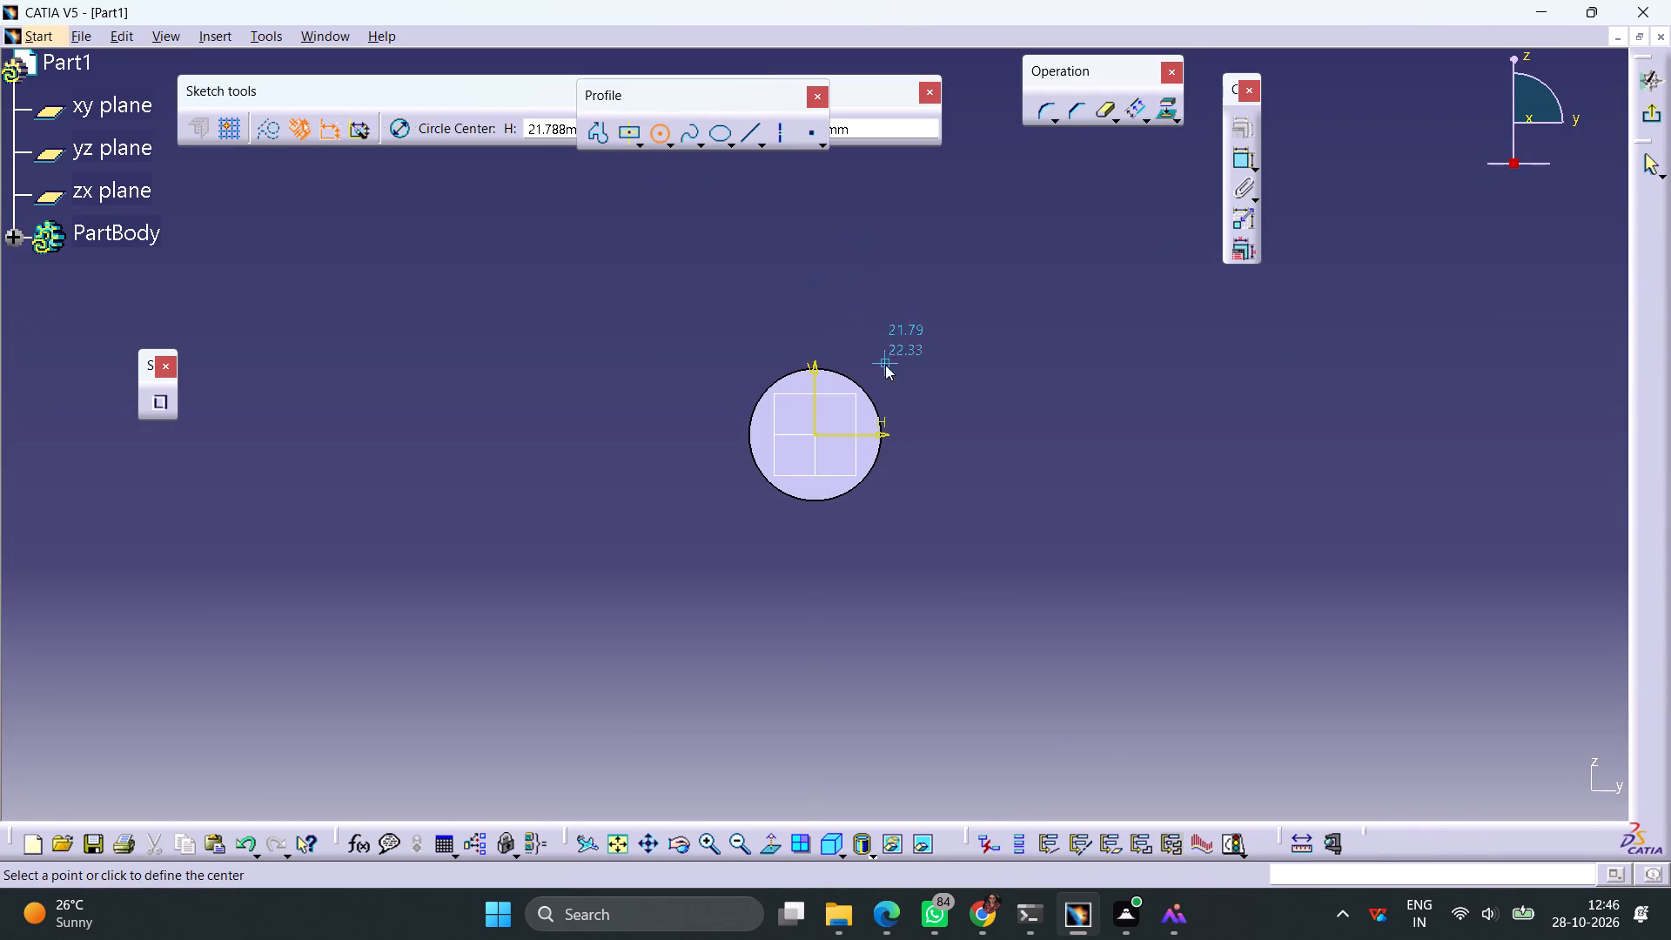
{"action": "left_click", "coordinate": [816, 435]}
{"action": "left_click", "coordinate": [821, 420]}
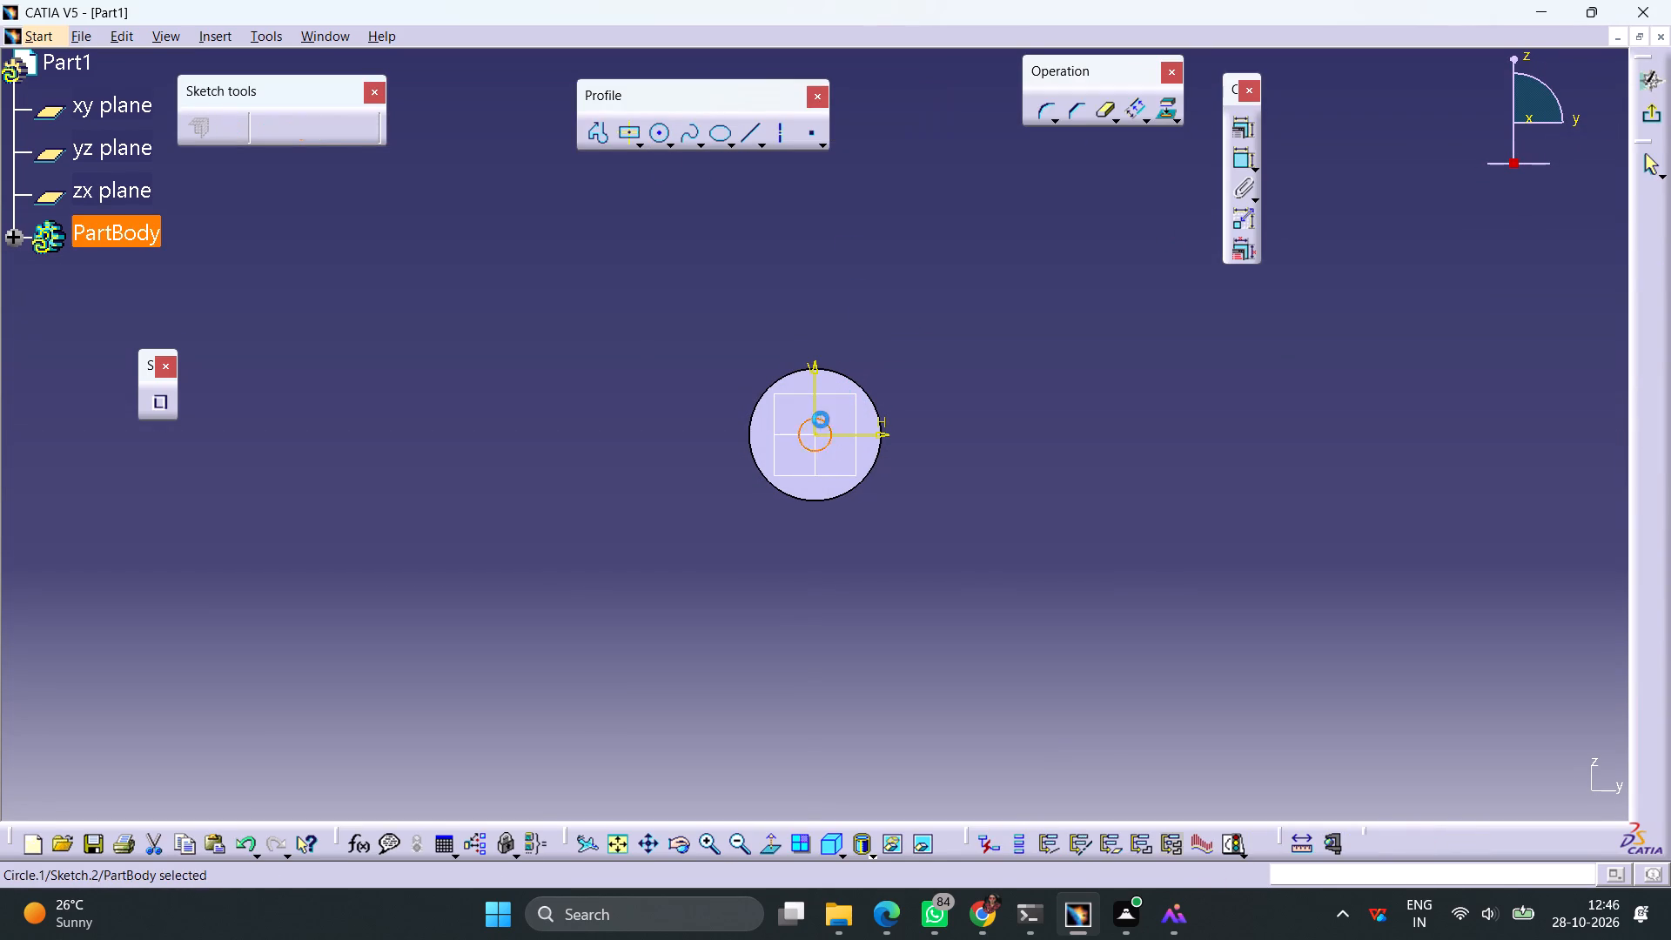
Dimension the circle on the end face with a diameter of 28 mm and exit the sketch.
{"action": "left_click", "coordinate": [1242, 160]}
{"action": "left_click", "coordinate": [641, 490]}
{"action": "double_click", "coordinate": [647, 490]}
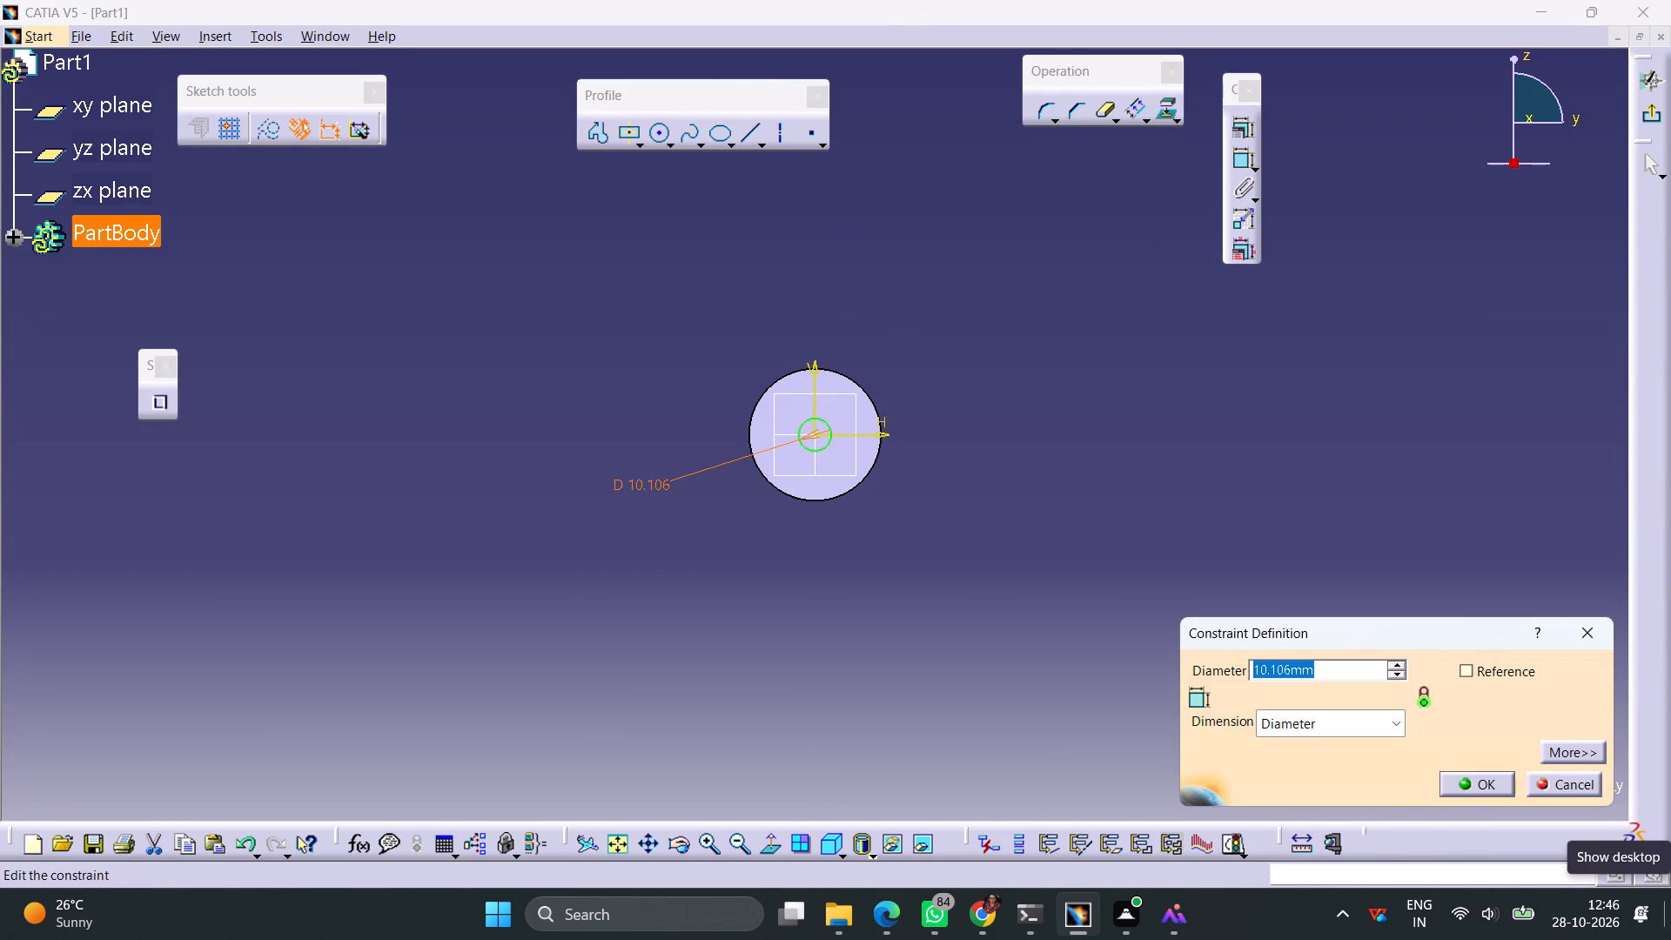
{"action": "type", "text": "28"}
{"action": "key", "text": "Return"}
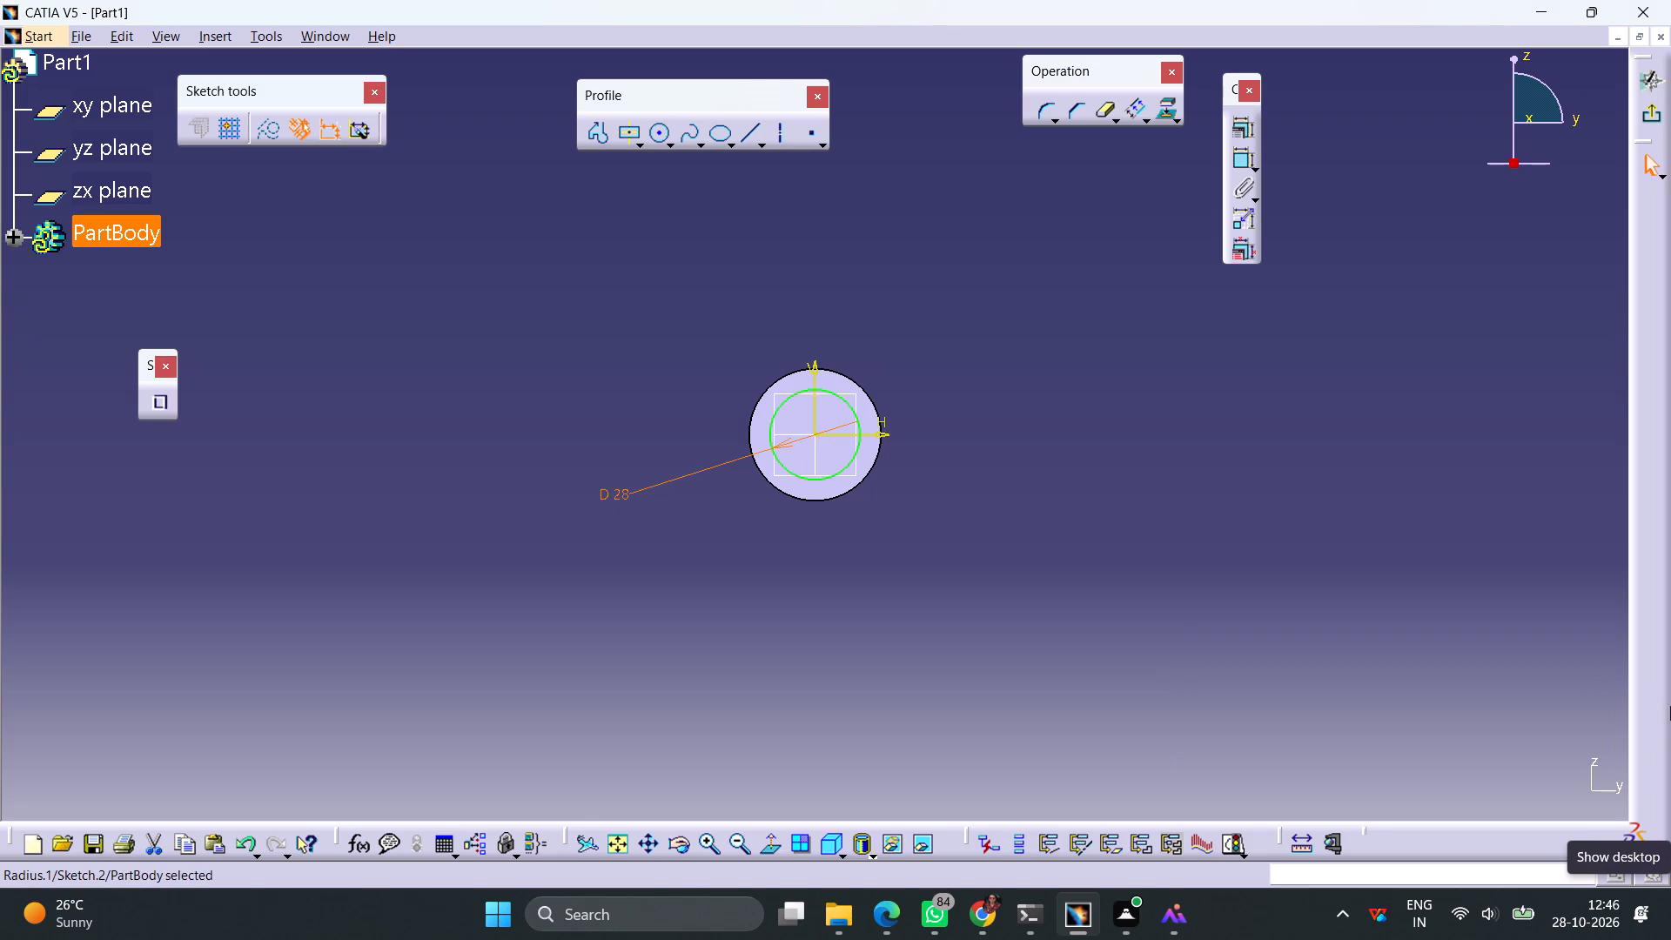
{"action": "left_click", "coordinate": [1649, 105]}
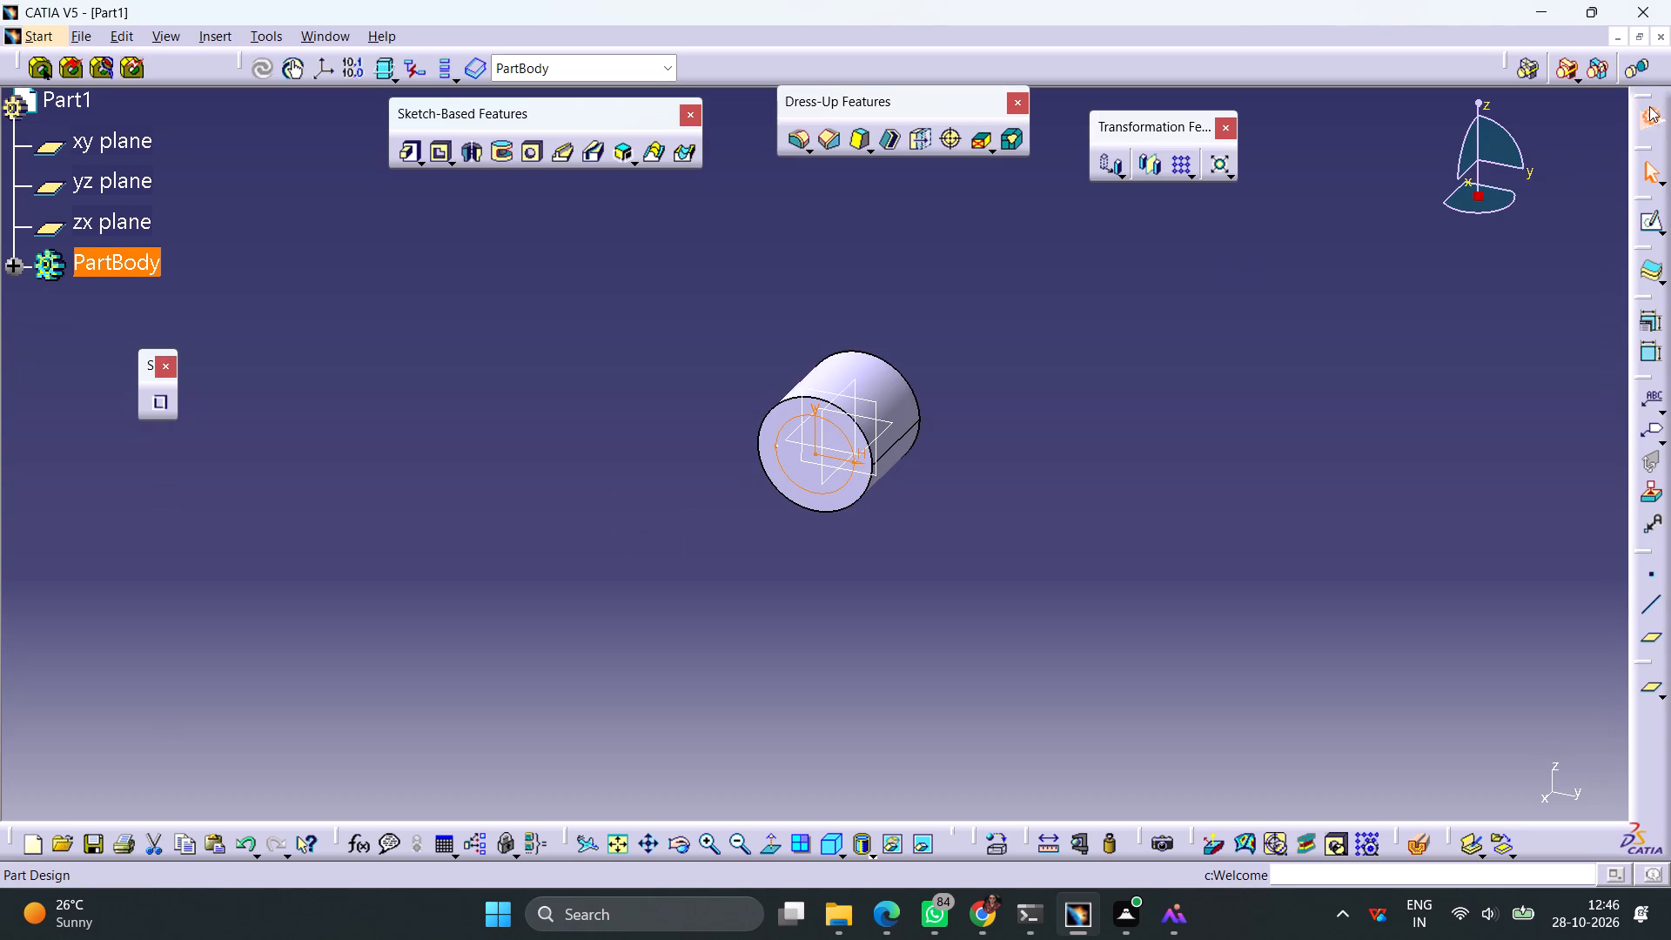
Pocket the 28 mm circle through the cylinder using the Up to last limit.
{"action": "left_click", "coordinate": [436, 159]}
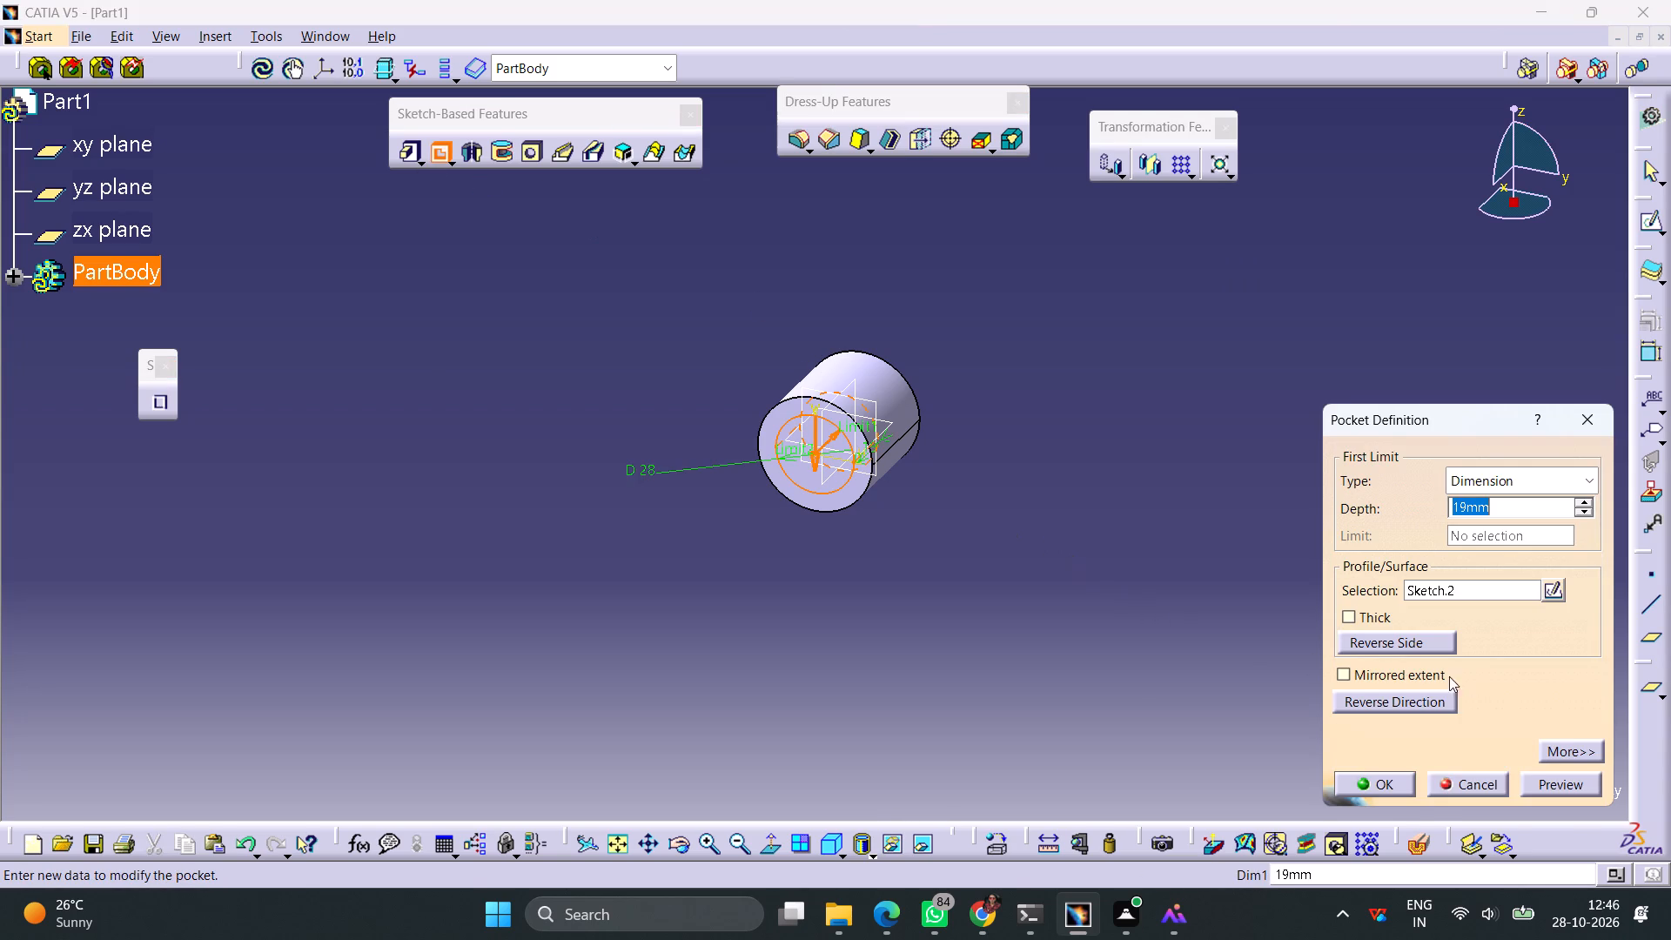
{"action": "left_click", "coordinate": [1563, 487]}
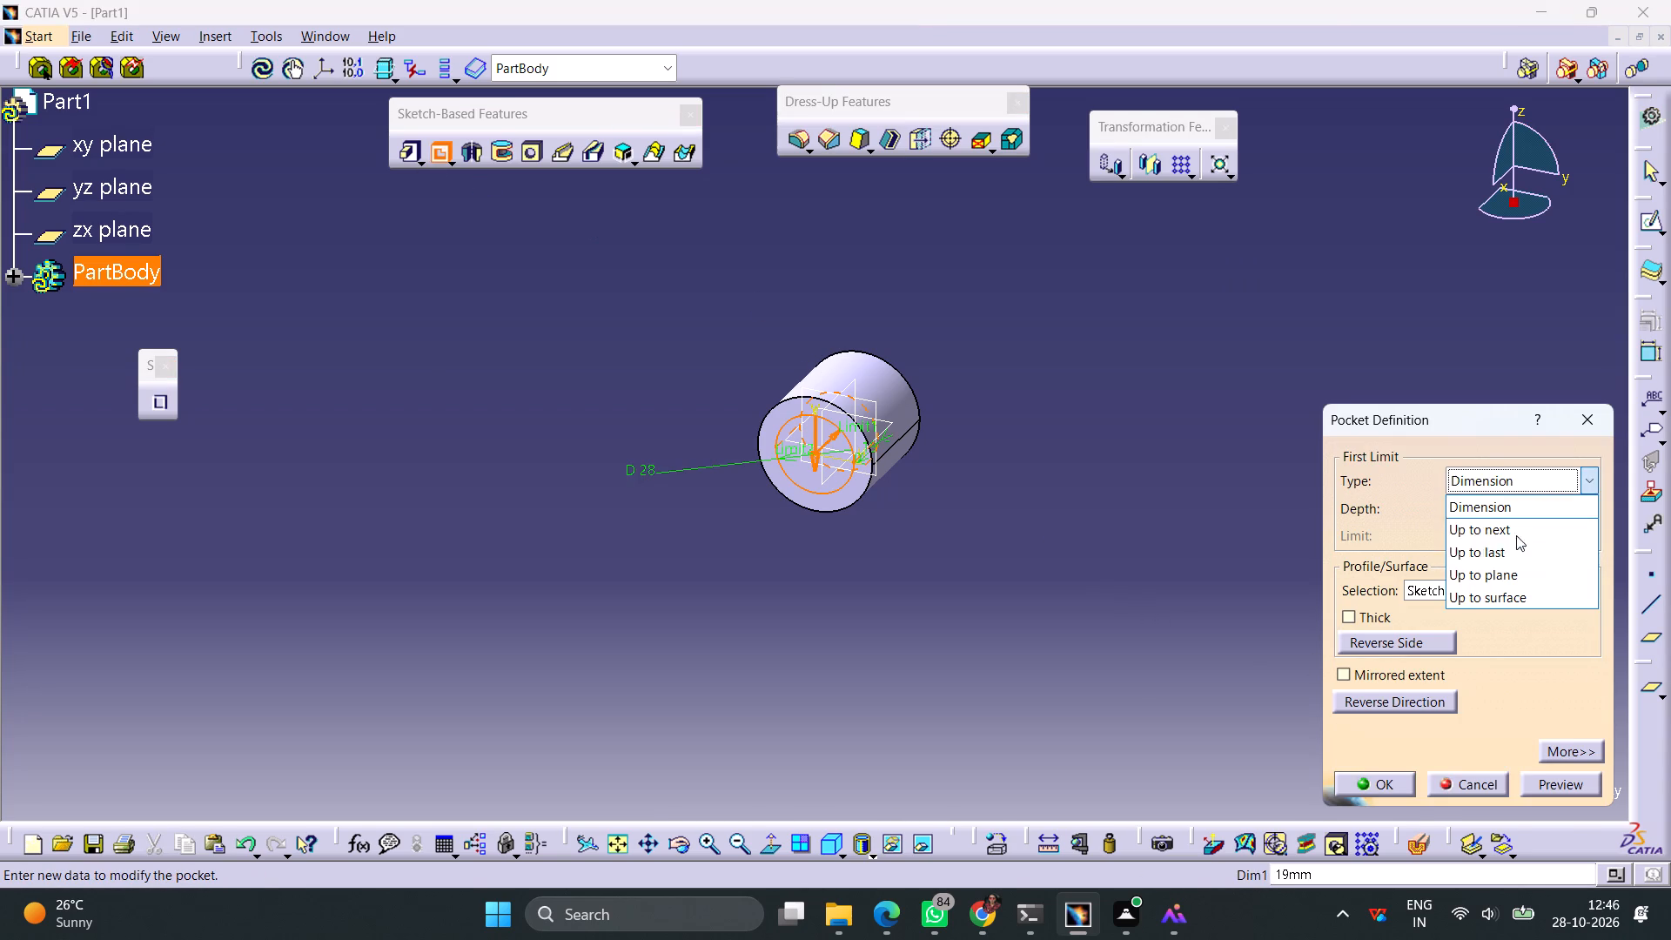
{"action": "left_click", "coordinate": [1503, 545]}
{"action": "left_click", "coordinate": [1372, 789]}
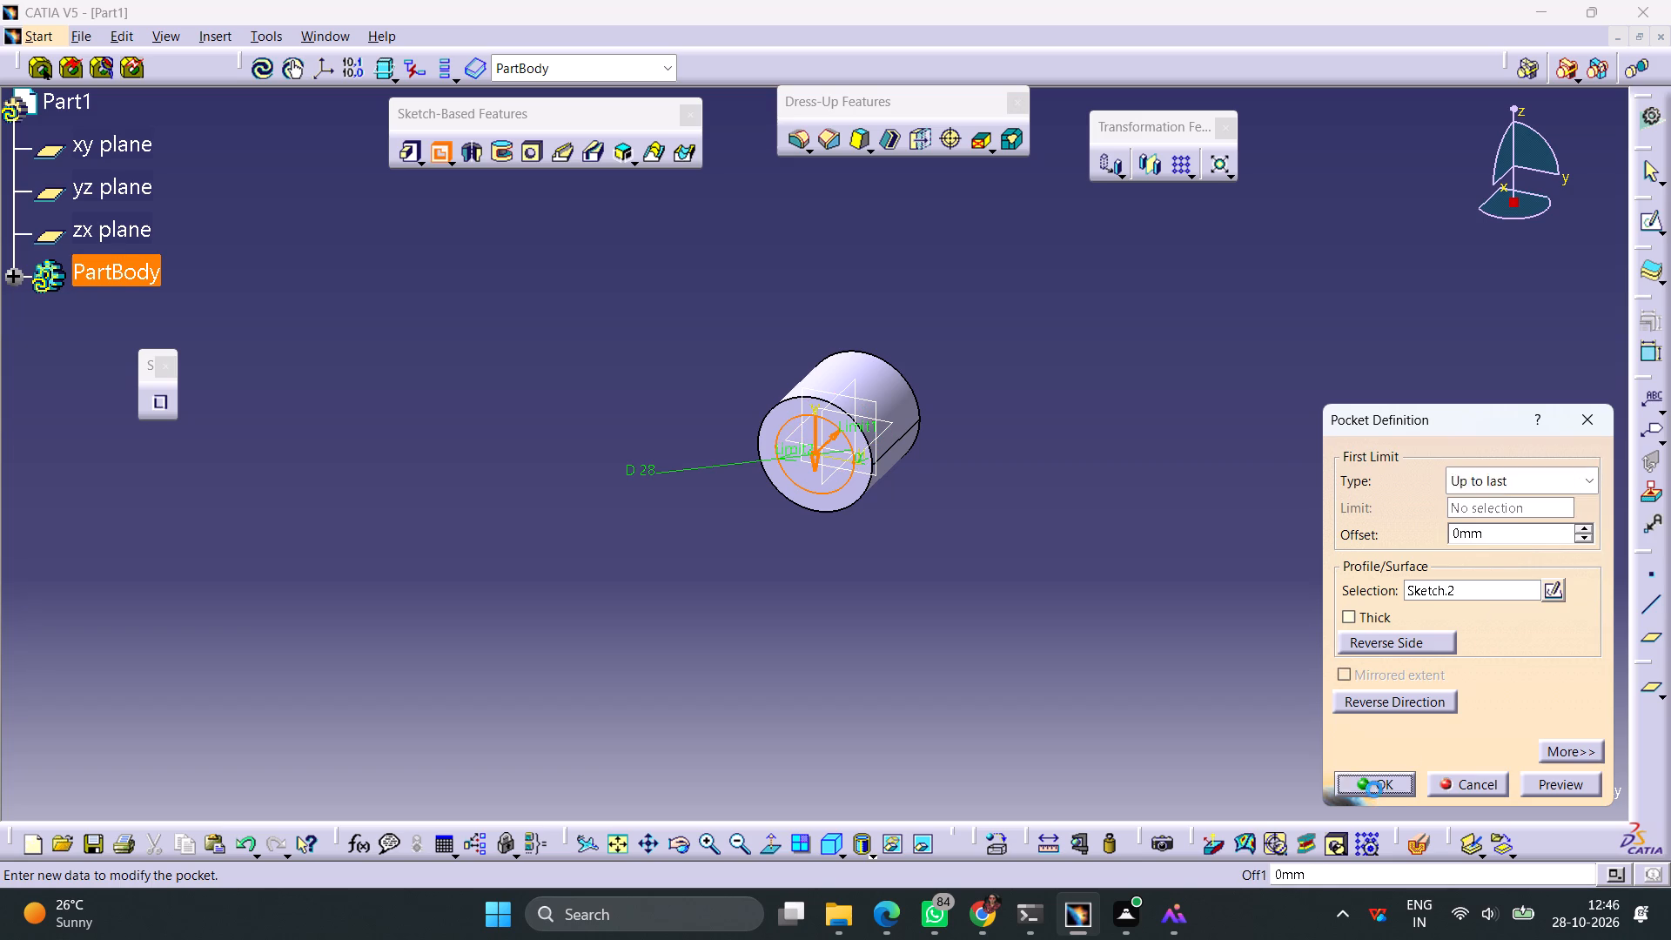
{"action": "left_click", "coordinate": [1256, 633]}
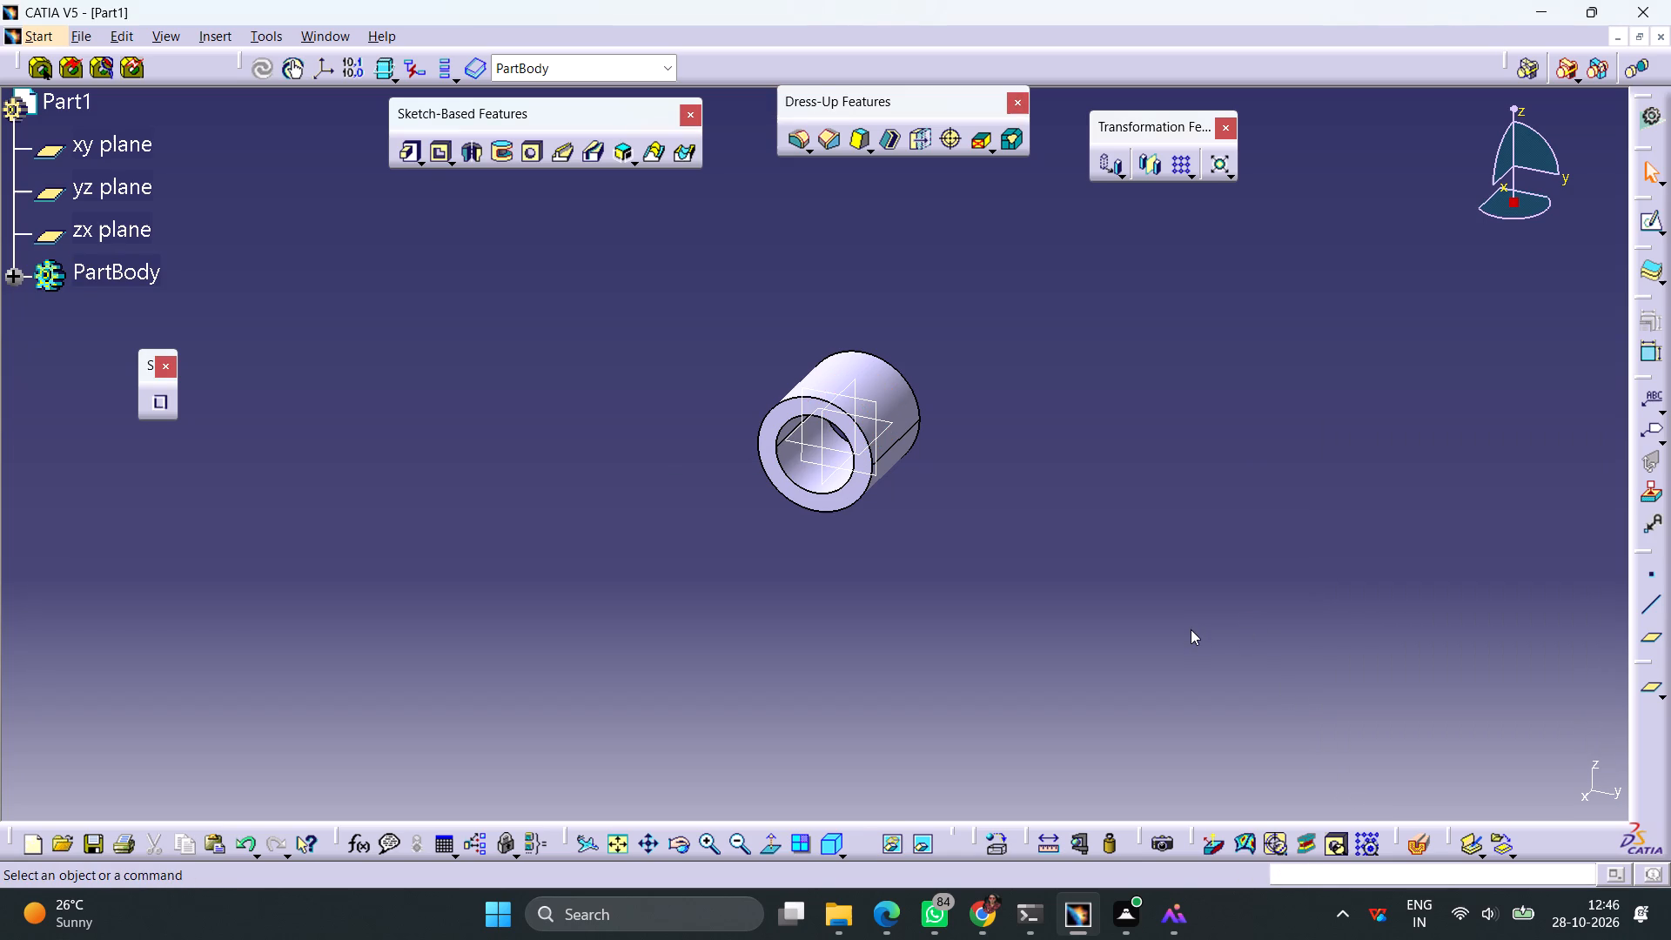
Open a new sketch on the yz plane and draw a nearly horizontal line above the hollow cylinder.
{"action": "left_click", "coordinate": [873, 457]}
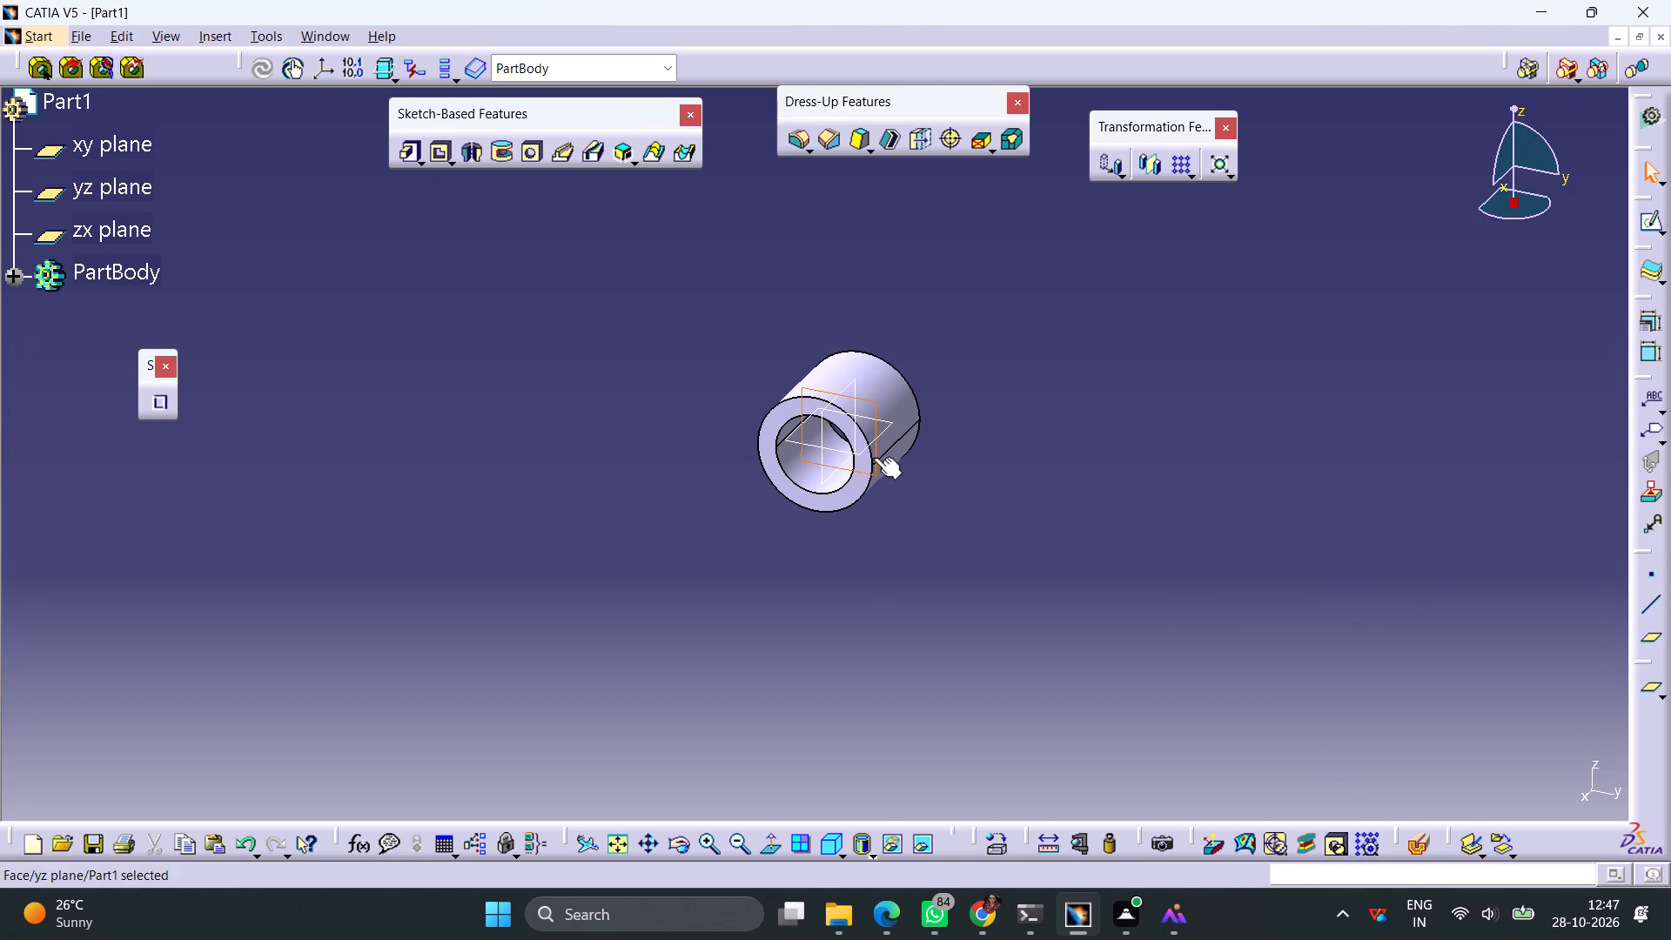
{"action": "left_click", "coordinate": [1648, 225]}
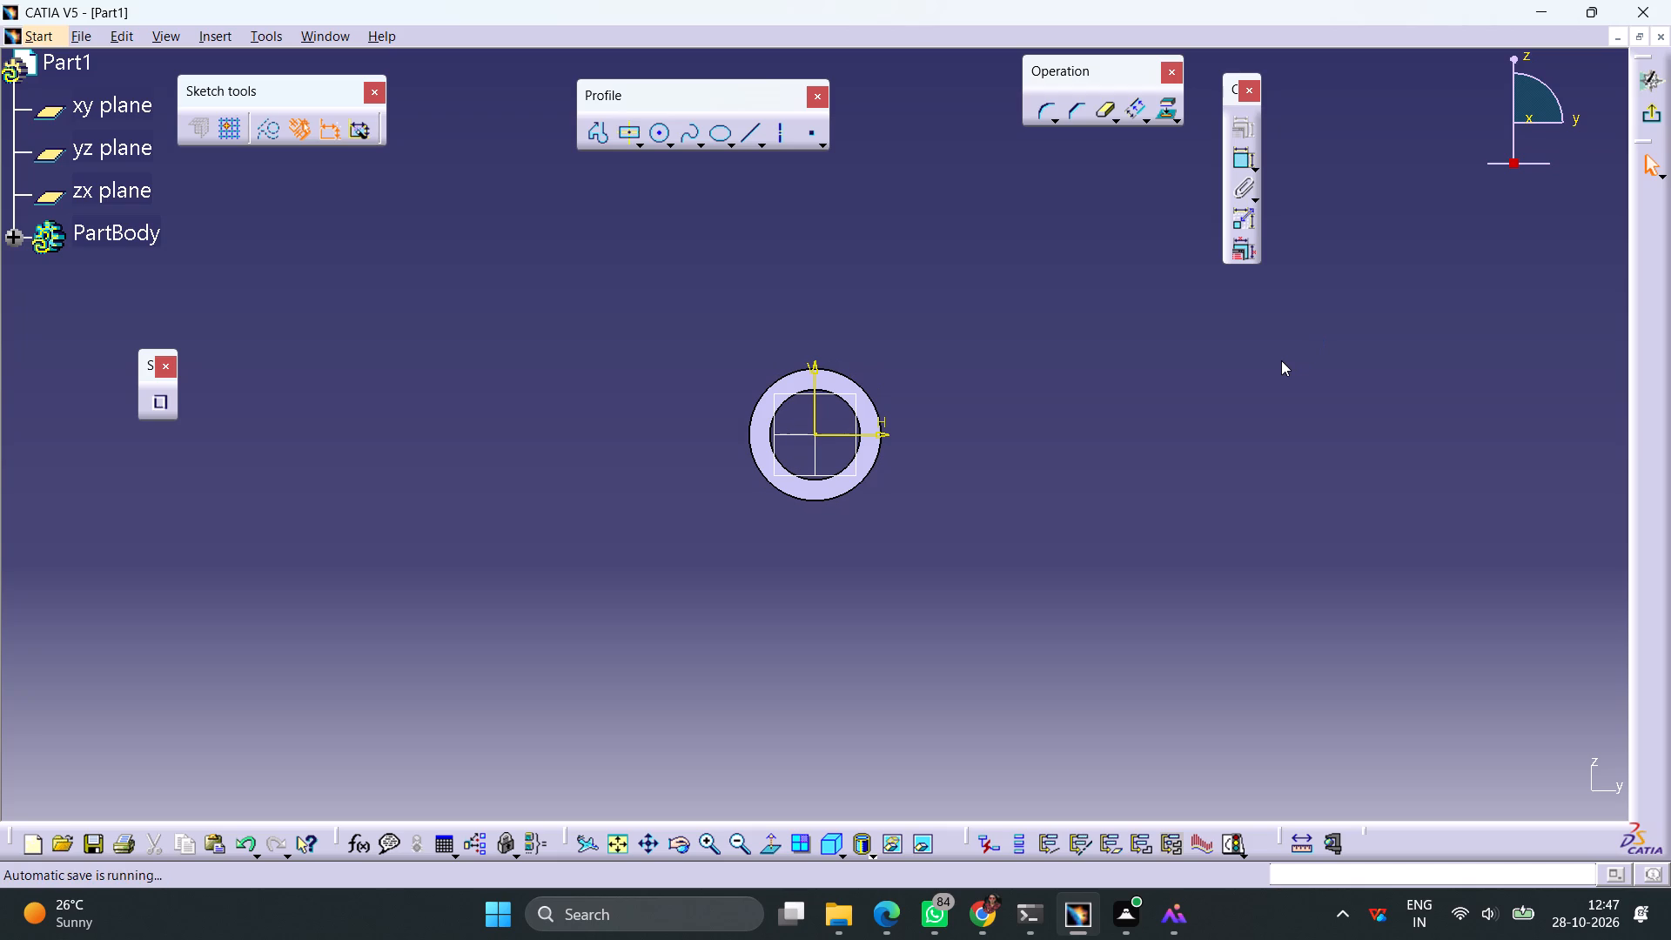
{"action": "left_click", "coordinate": [759, 142]}
{"action": "left_click", "coordinate": [781, 161]}
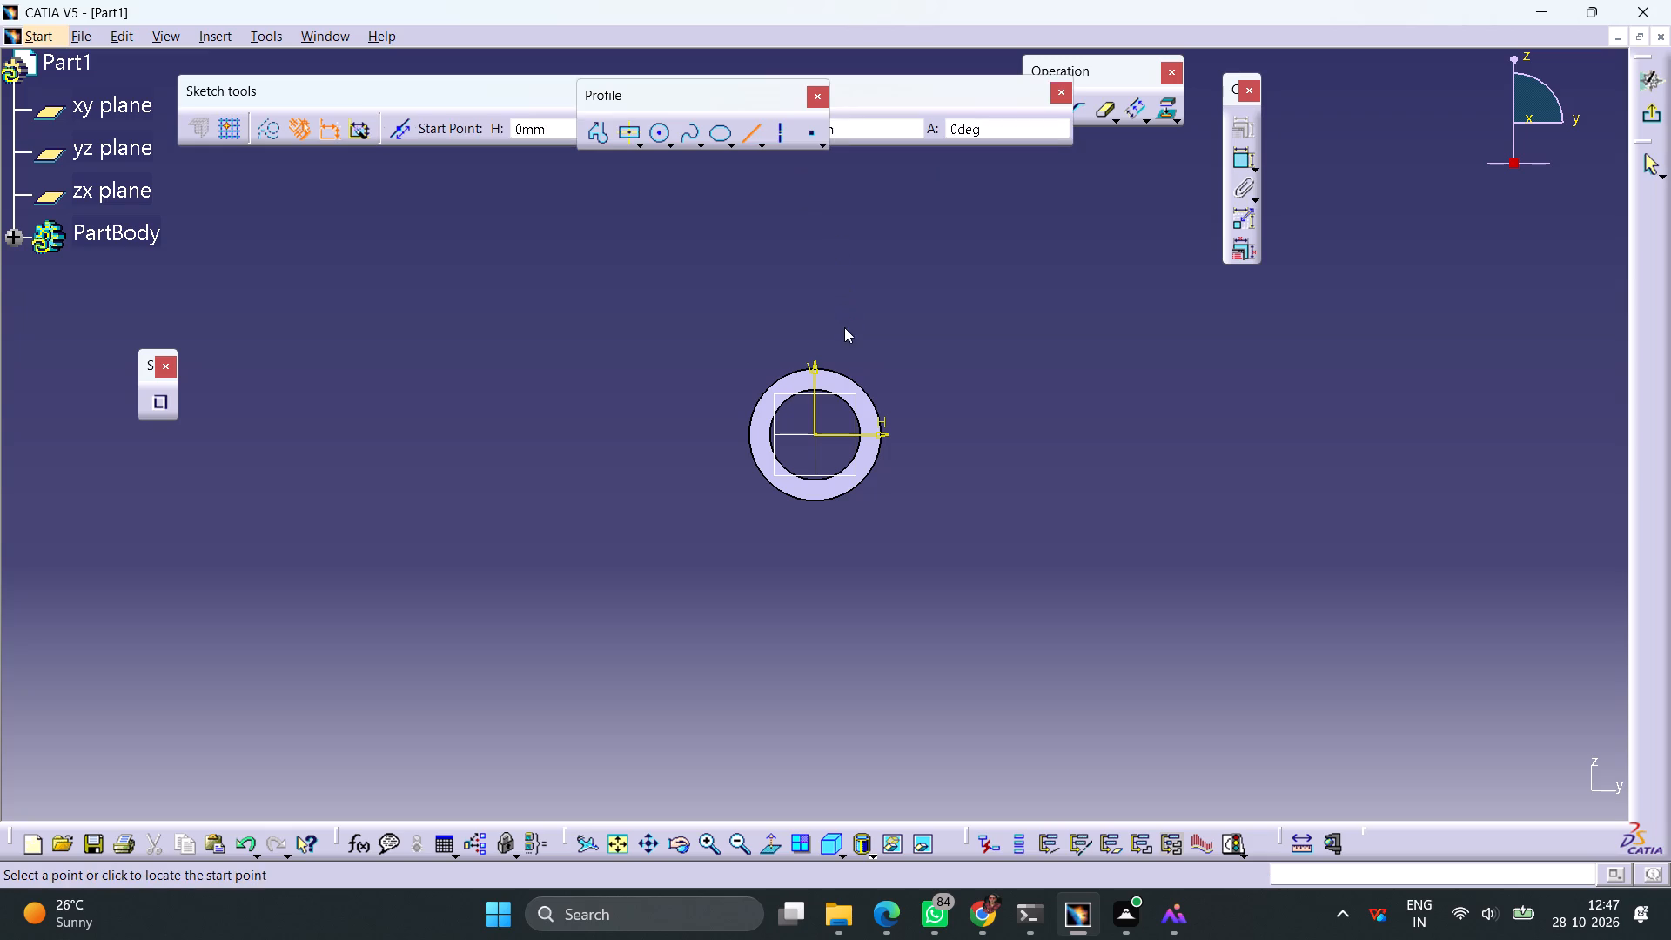
{"action": "left_click", "coordinate": [844, 327]}
{"action": "left_click", "coordinate": [717, 320]}
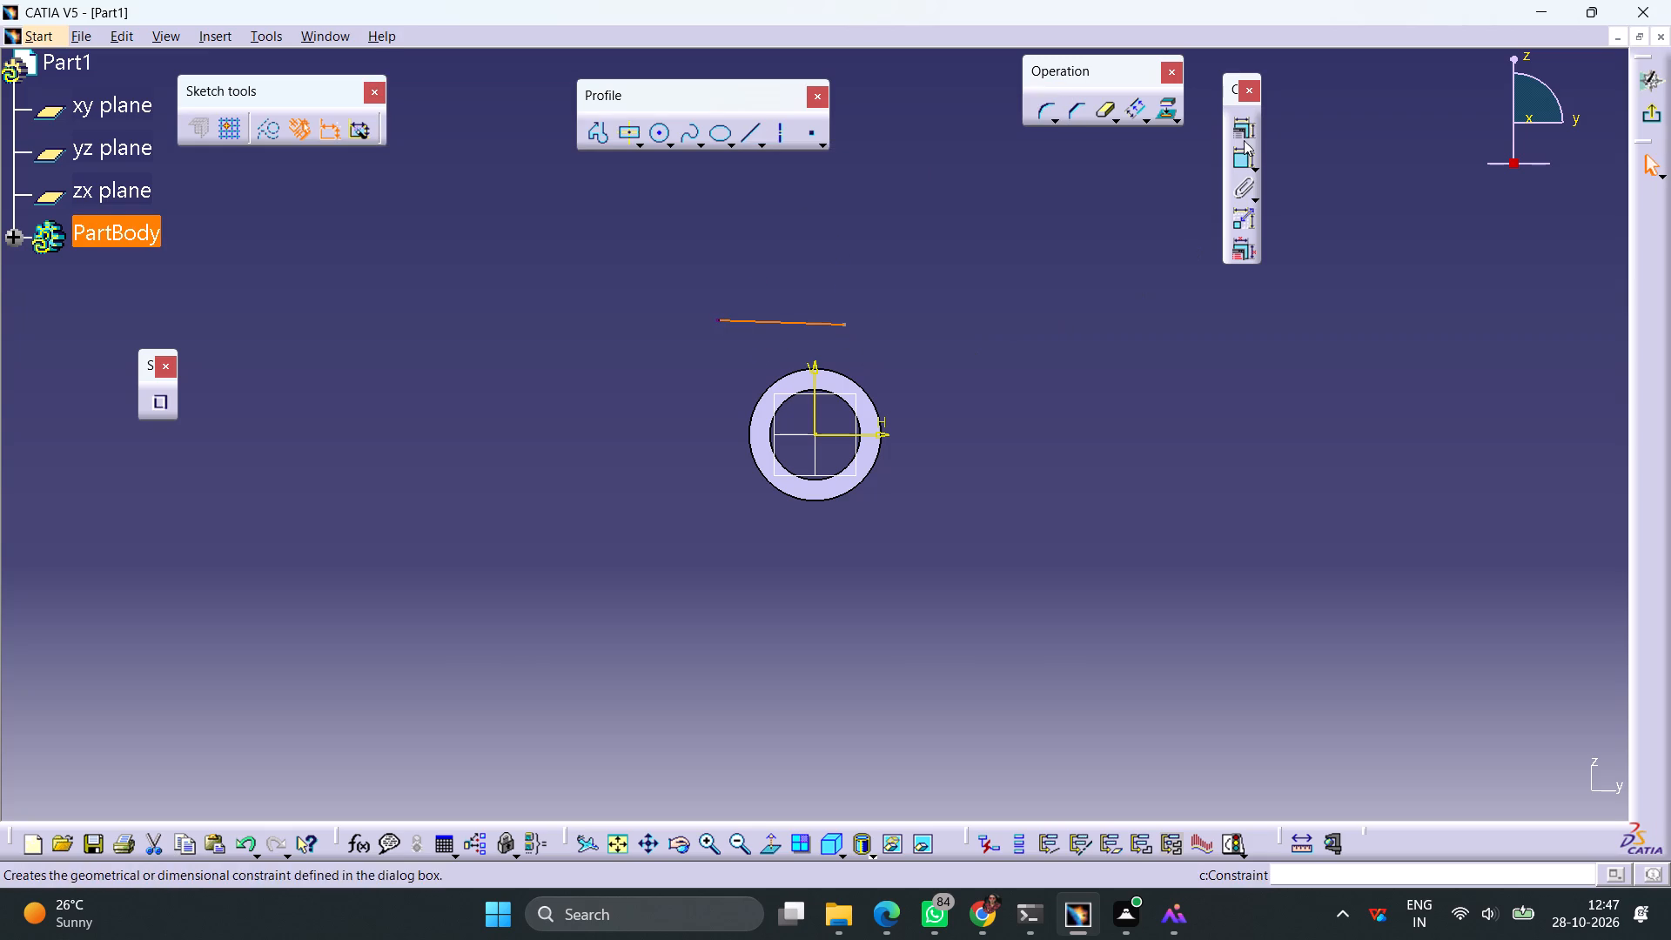
Apply a horizontal constraint to the new line.
{"action": "left_click", "coordinate": [1241, 131]}
{"action": "left_click", "coordinate": [1522, 620]}
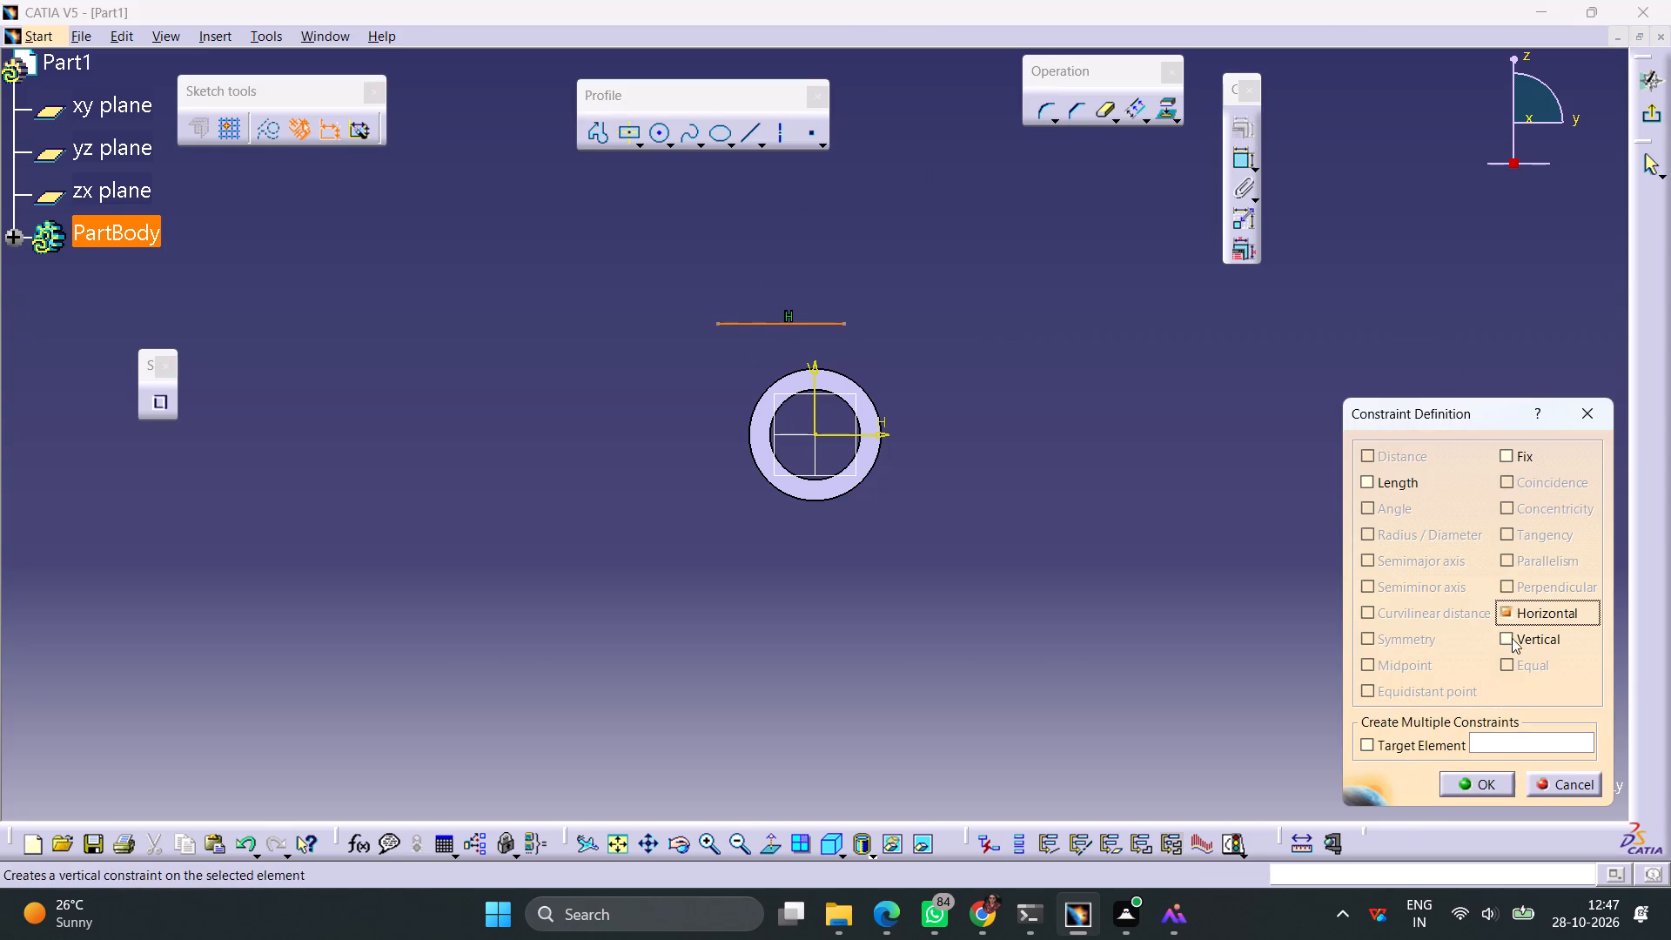
{"action": "left_click", "coordinate": [1474, 779]}
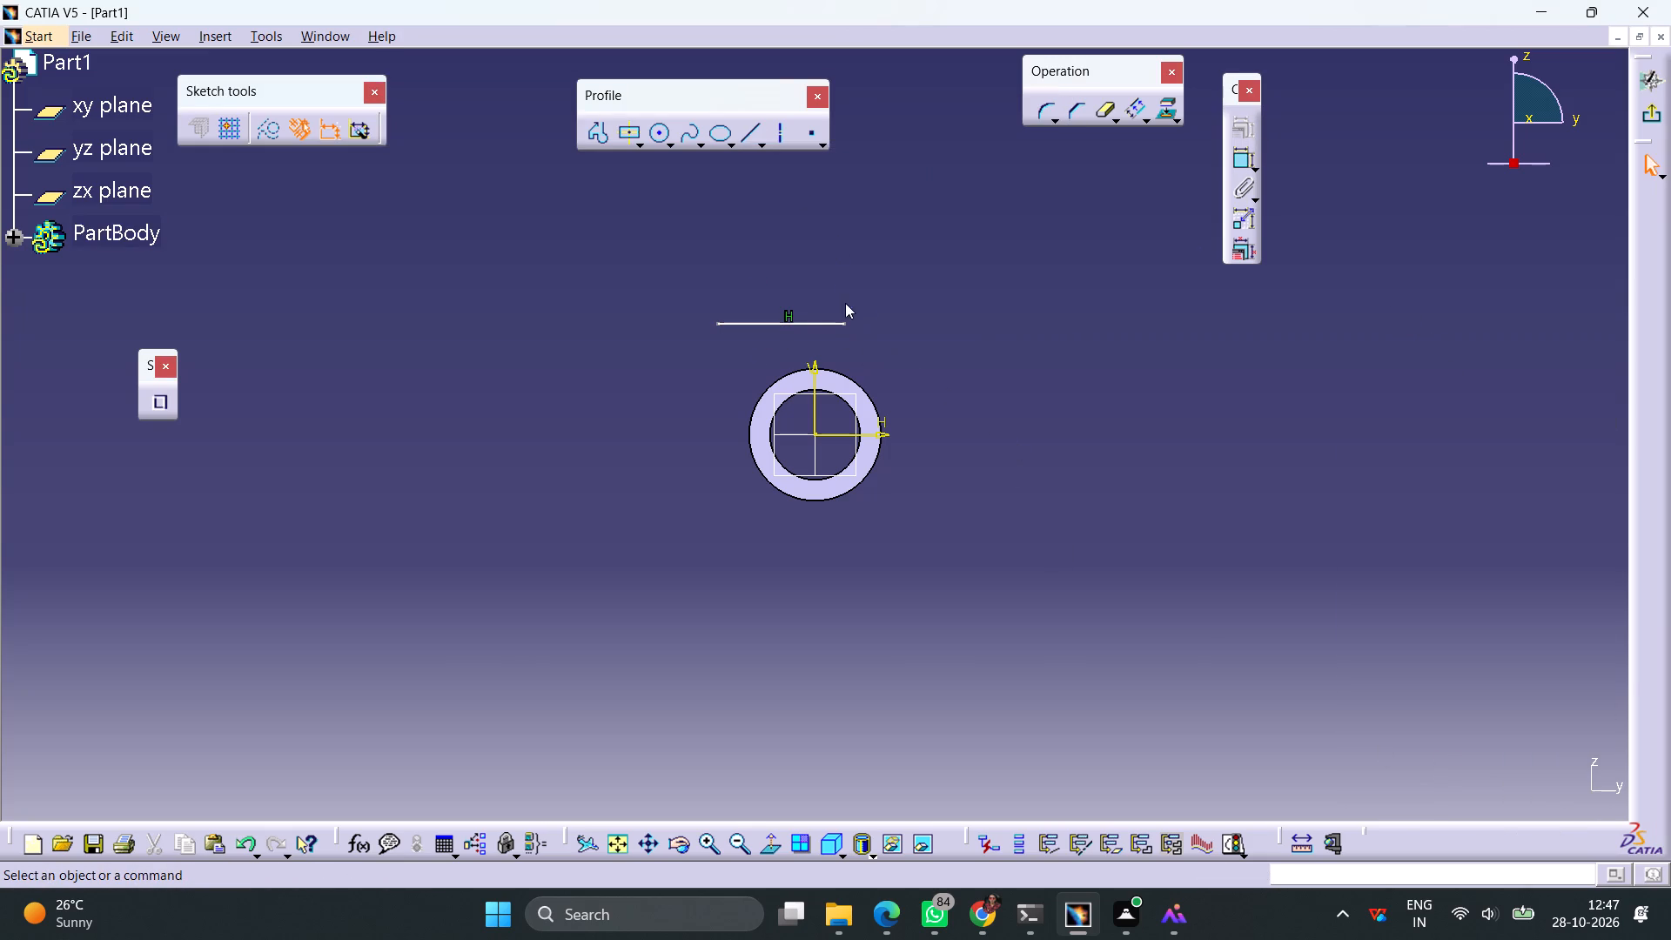
Apply a tangency constraint between the line and the cylinder's outer circular edge.
{"action": "left_click", "coordinate": [804, 324]}
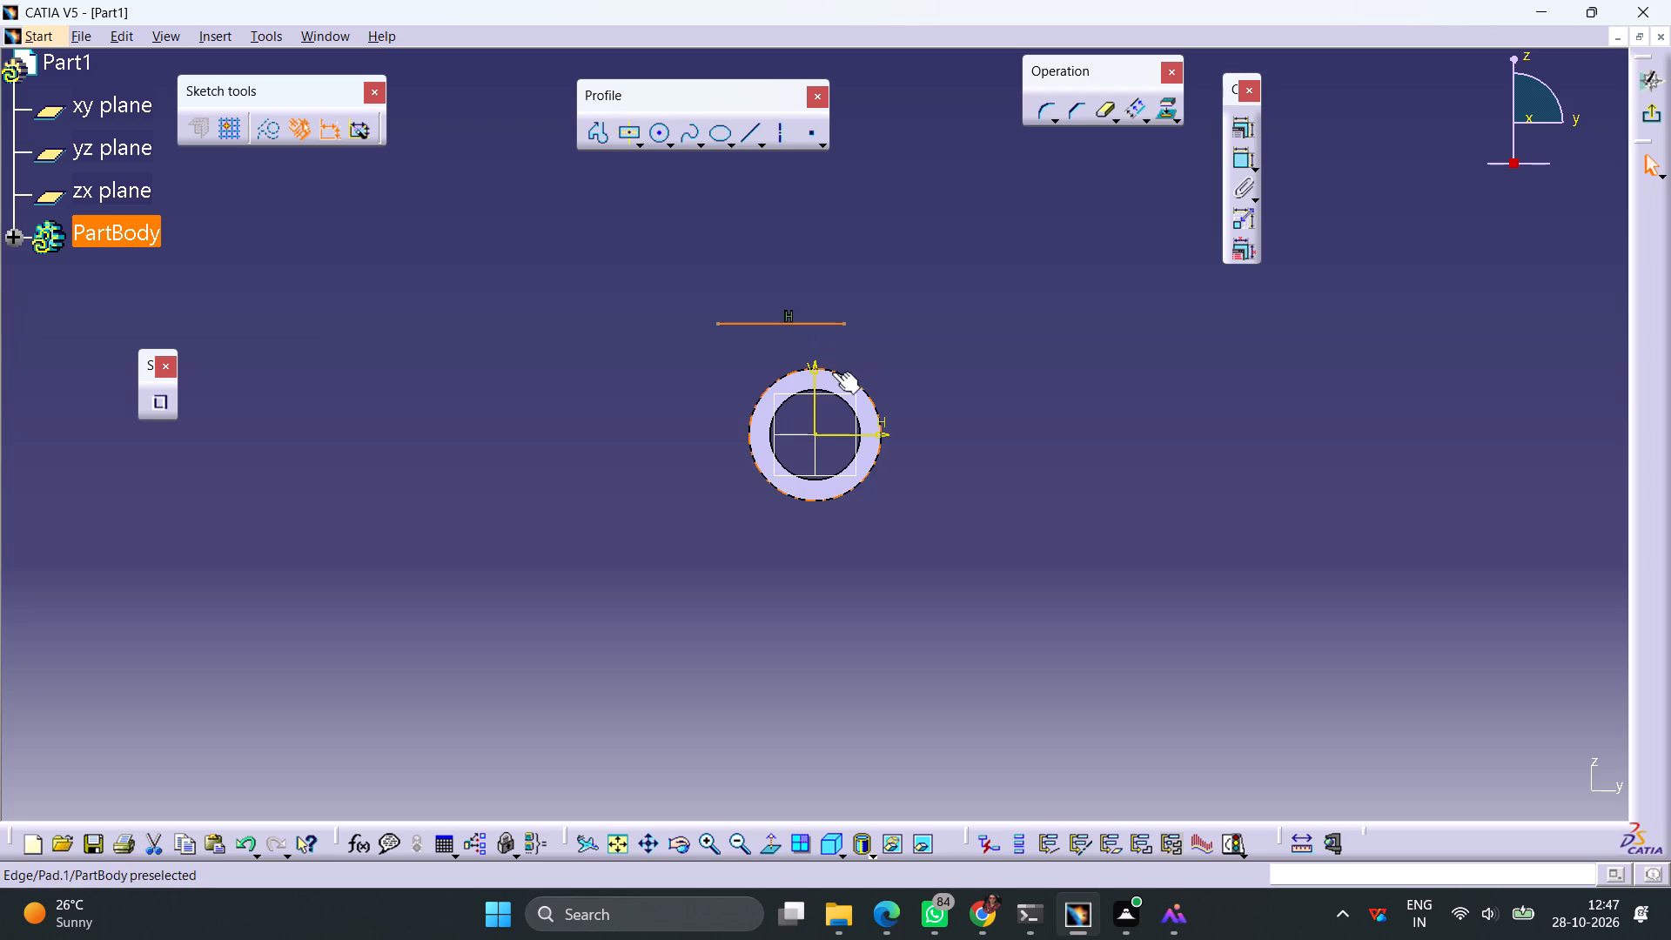
{"action": "left_click", "coordinate": [832, 372], "text": "ctrl"}
{"action": "left_click", "coordinate": [1241, 134]}
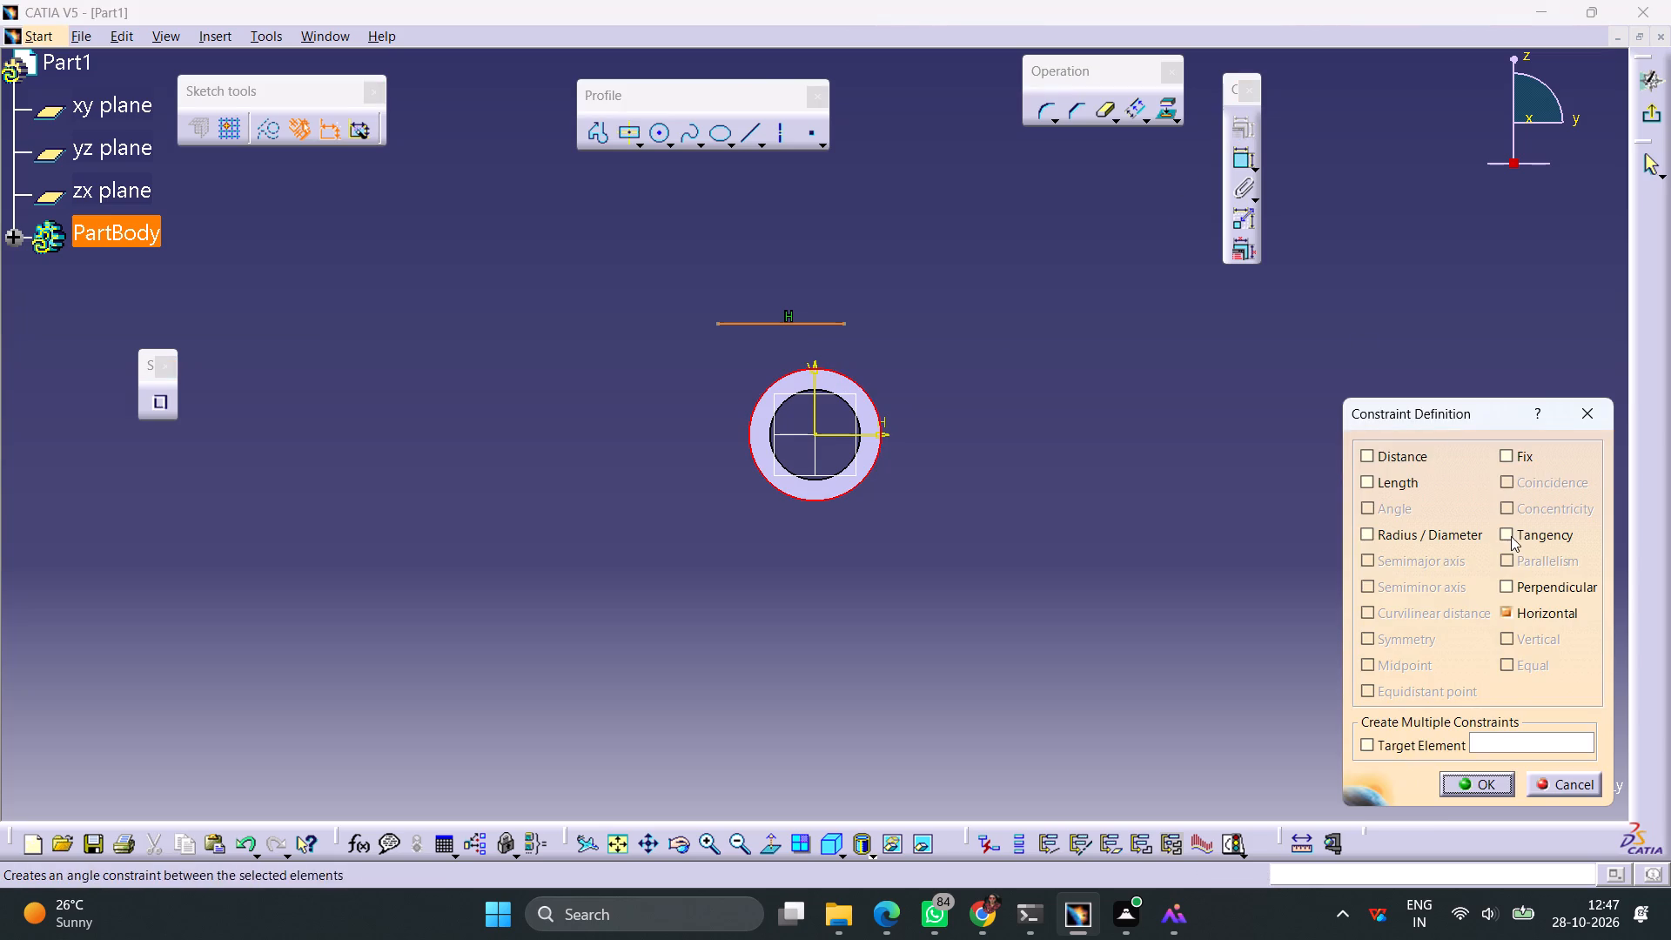
{"action": "left_click", "coordinate": [1517, 536]}
{"action": "left_click", "coordinate": [1458, 776]}
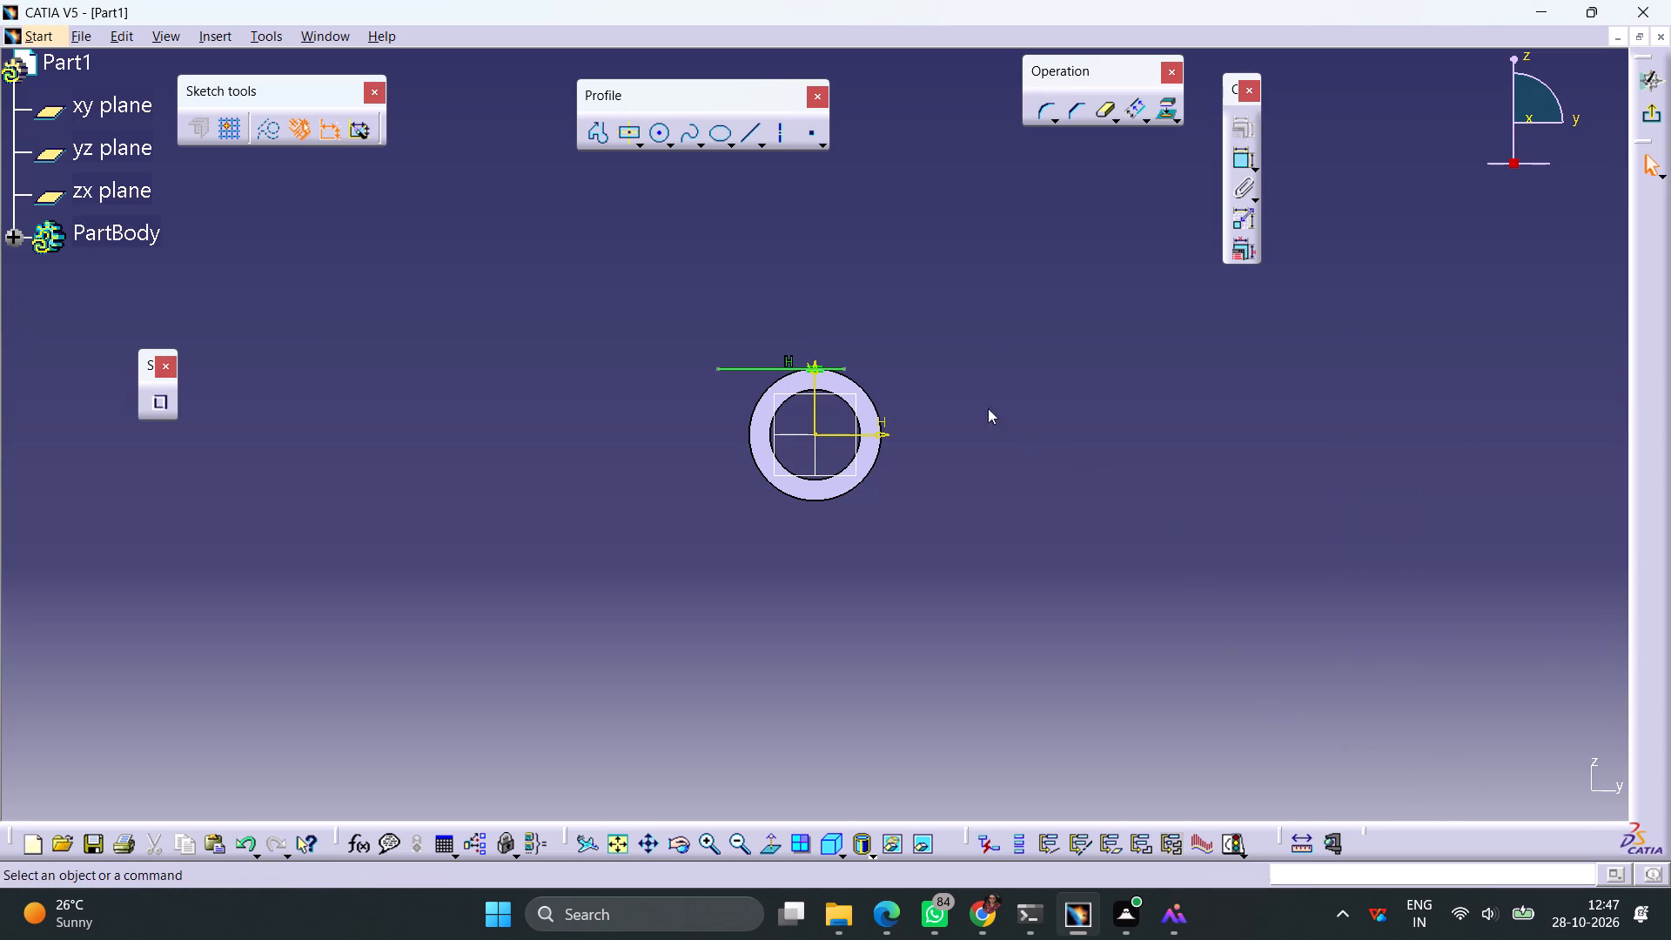
Apply a coincidence constraint between the tangent line's free end point near the cylinder and the cylinder's outer circular edge.
{"action": "left_click", "coordinate": [842, 369]}
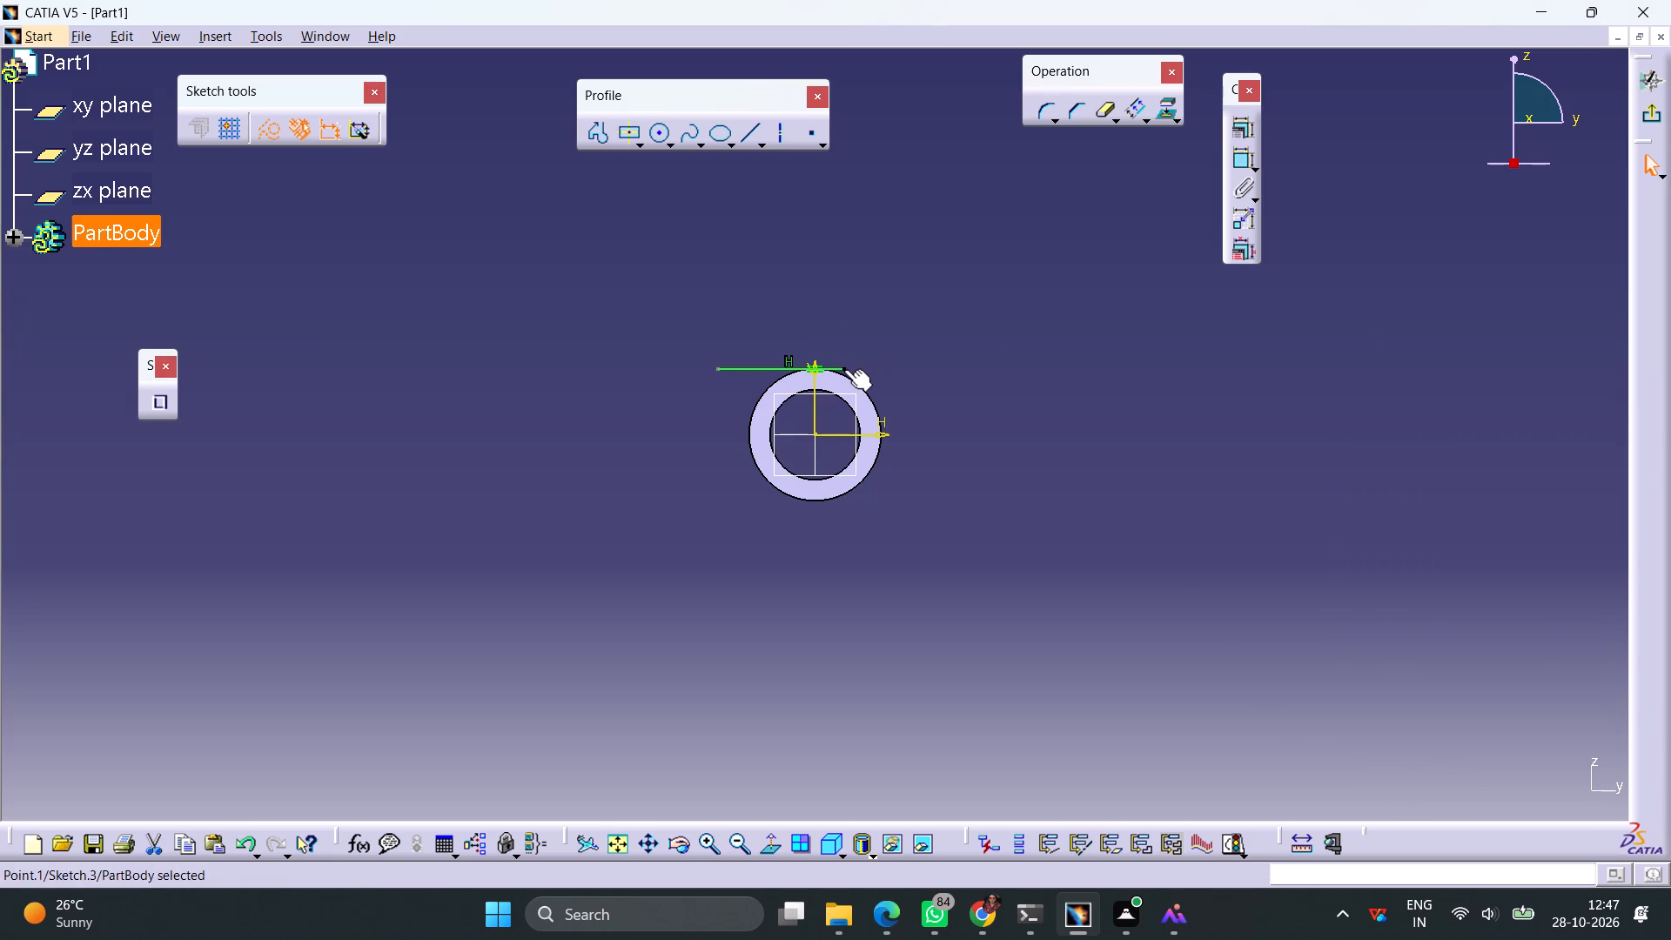
{"action": "left_click", "coordinate": [844, 373], "text": "ctrl"}
{"action": "left_click", "coordinate": [1235, 135]}
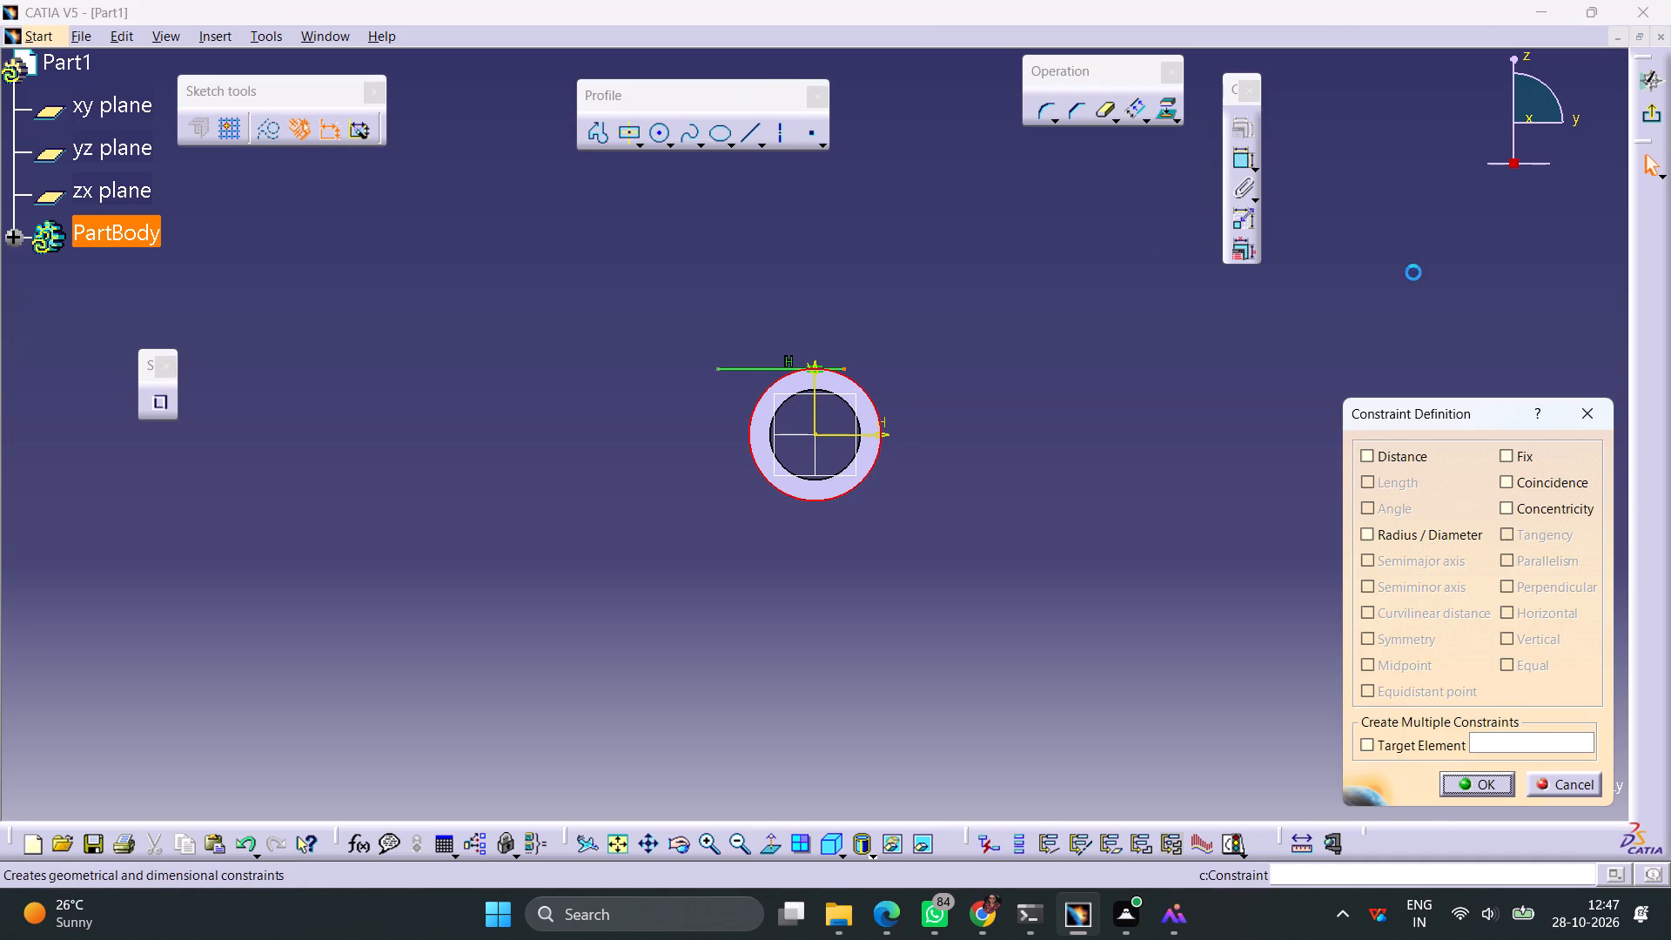
{"action": "left_click", "coordinate": [1549, 487]}
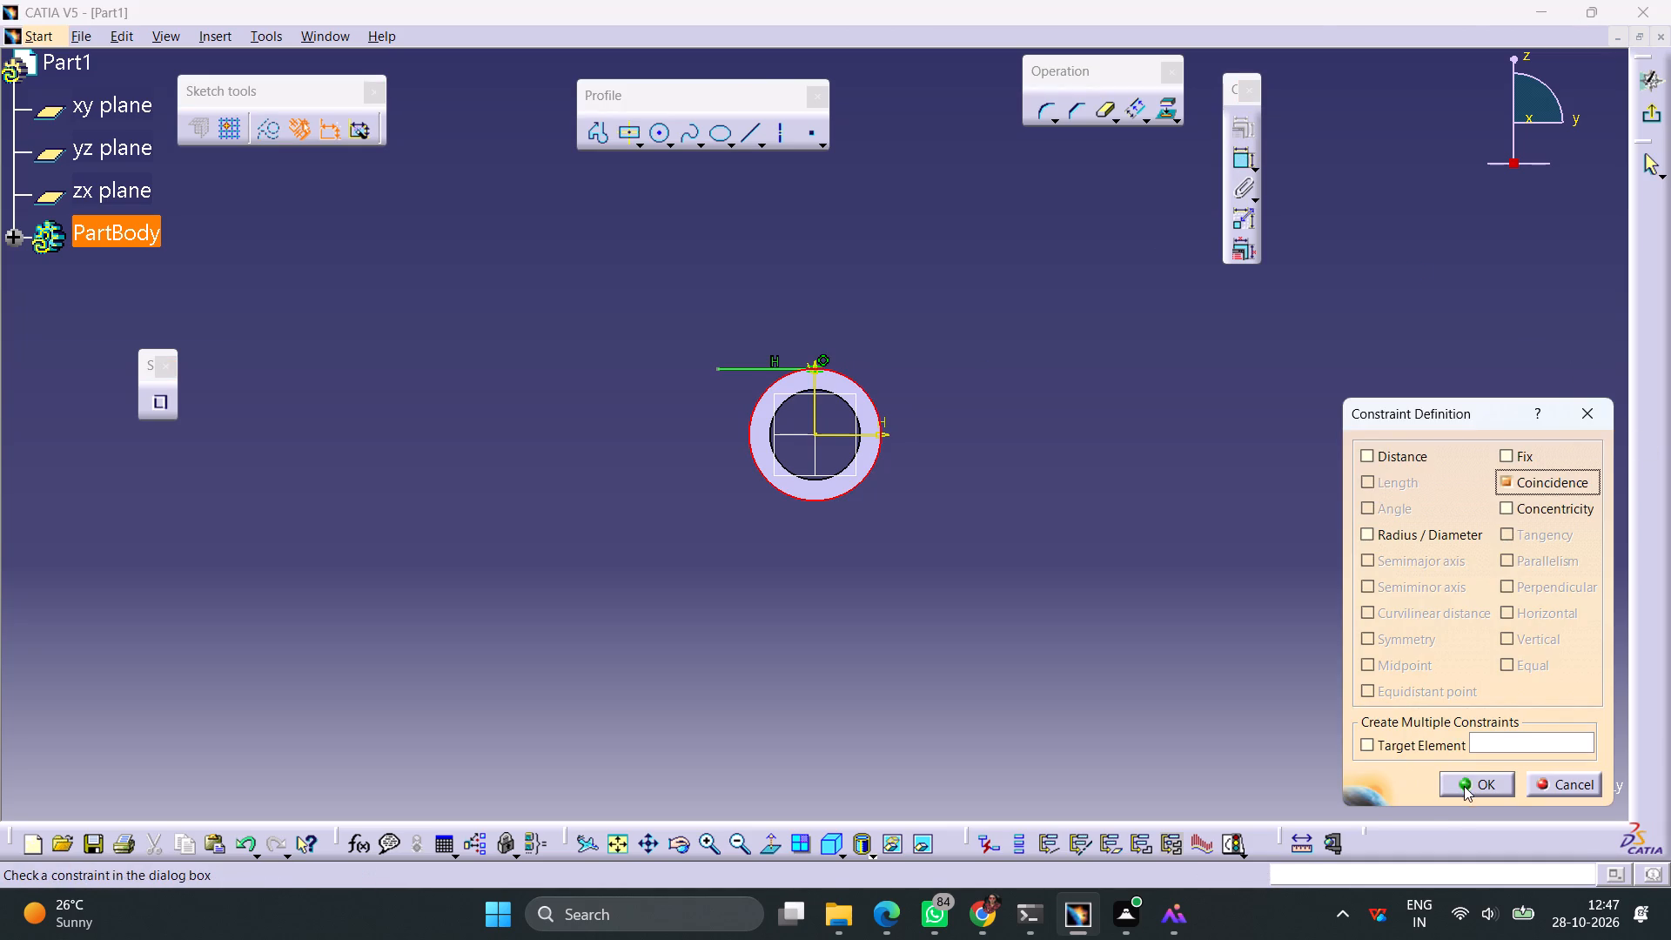
{"action": "left_click", "coordinate": [1464, 786]}
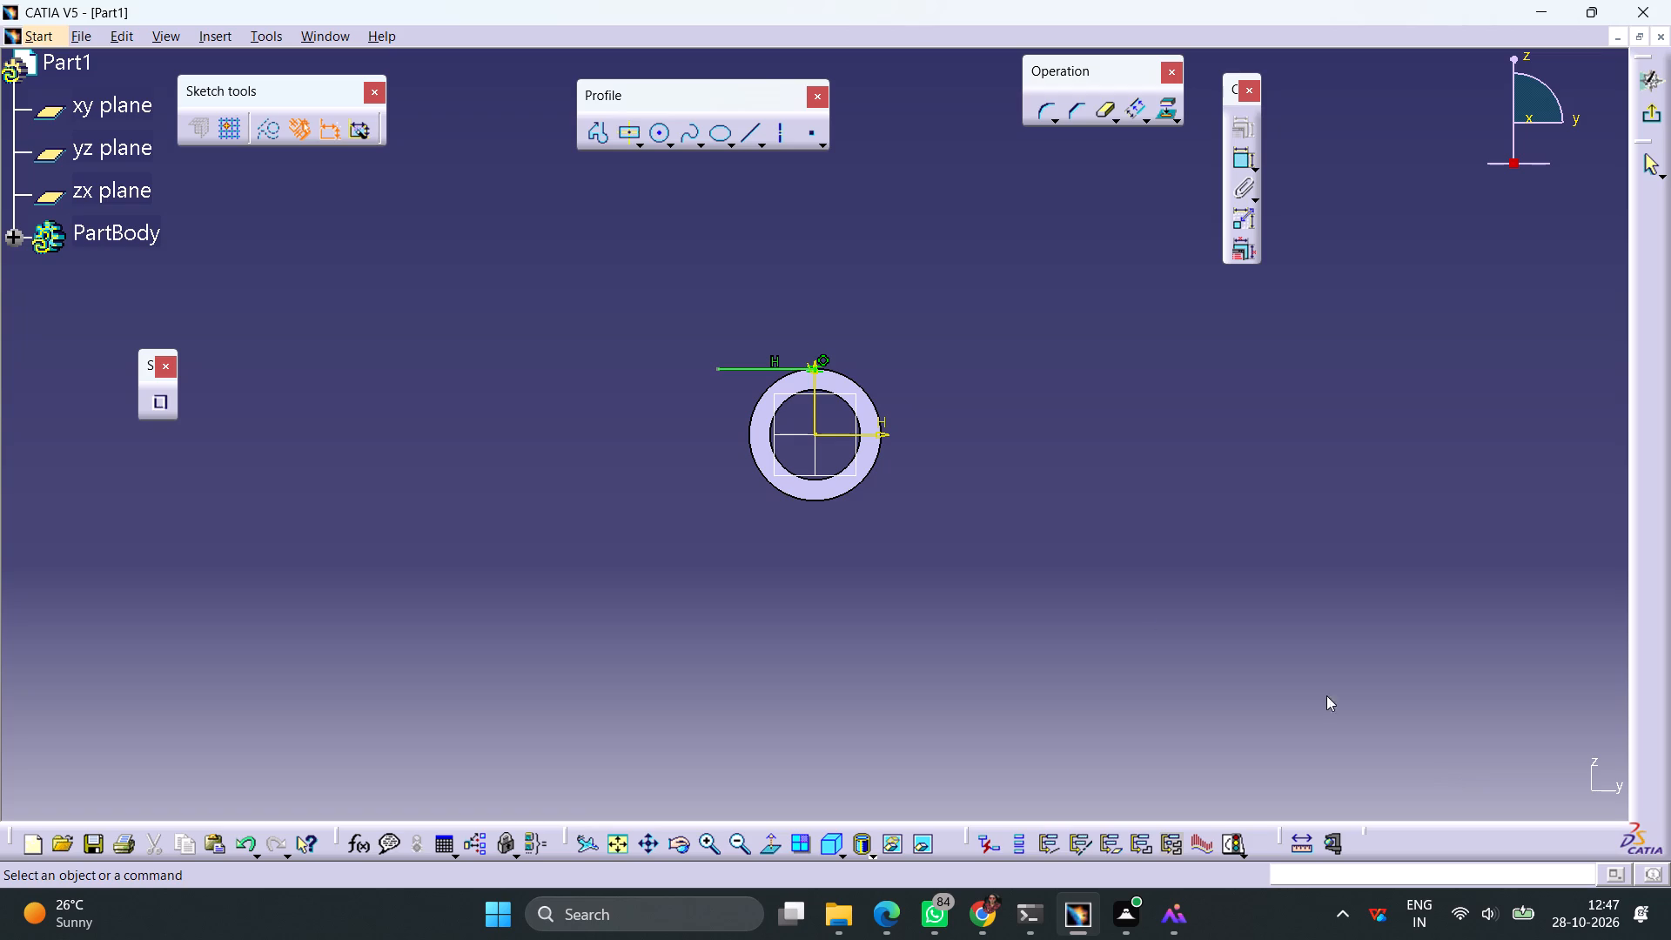
Dimension the tangent horizontal line's length and set it to 12 mm.
{"action": "left_click", "coordinate": [746, 366]}
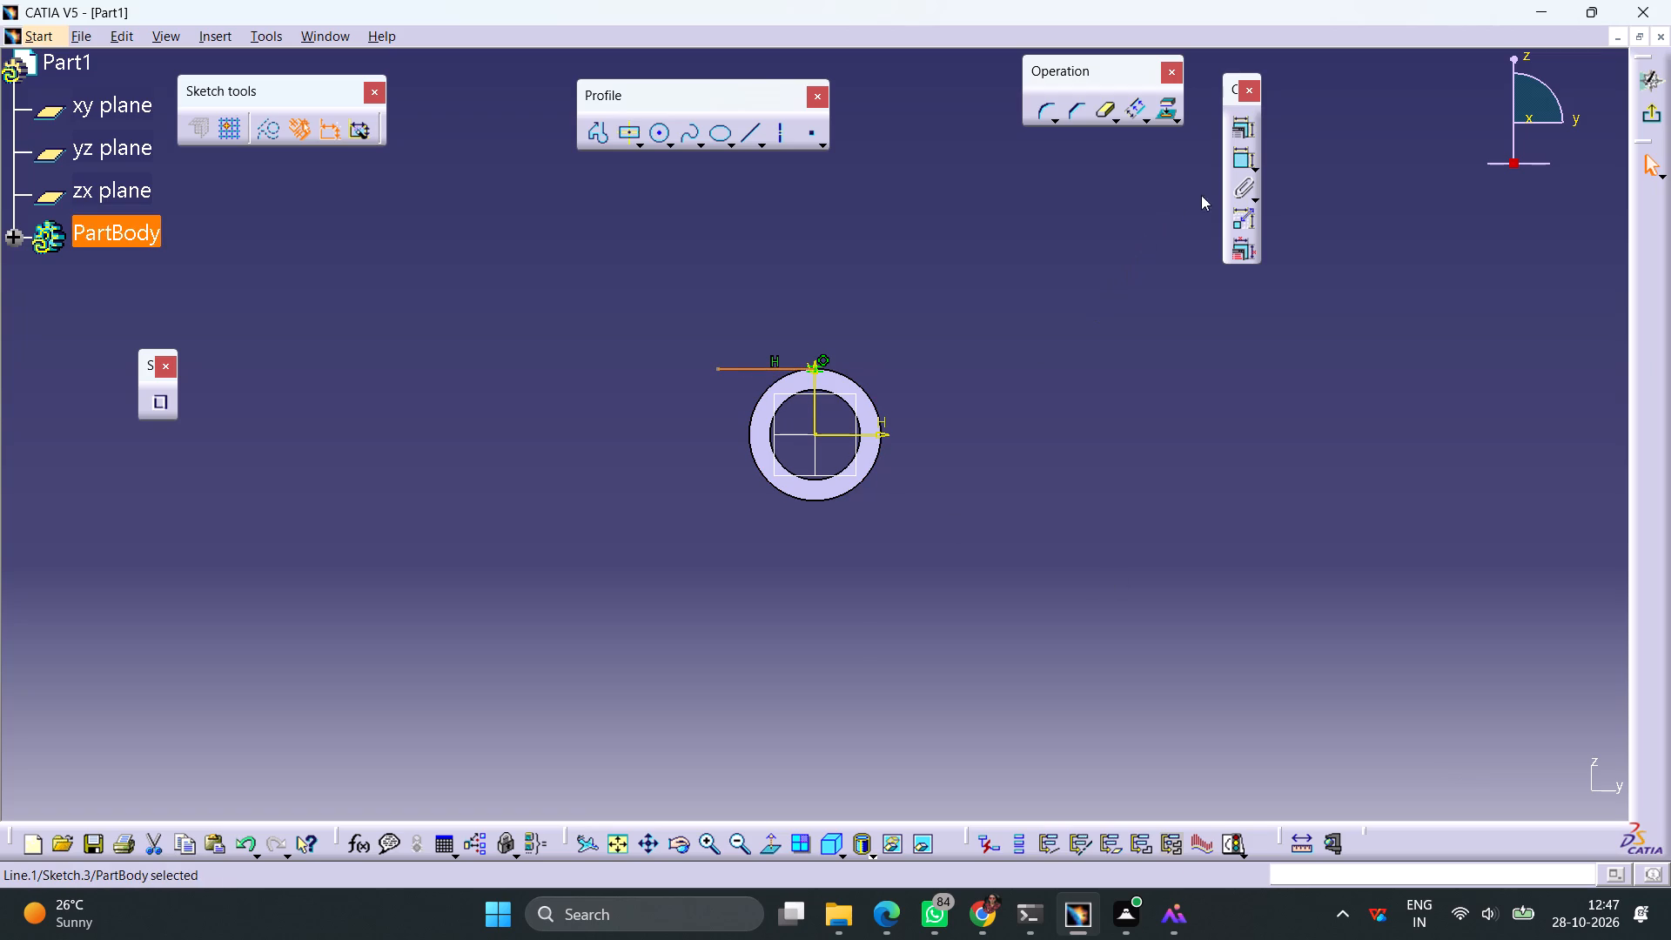
{"action": "left_click", "coordinate": [1238, 165]}
{"action": "left_click", "coordinate": [883, 279]}
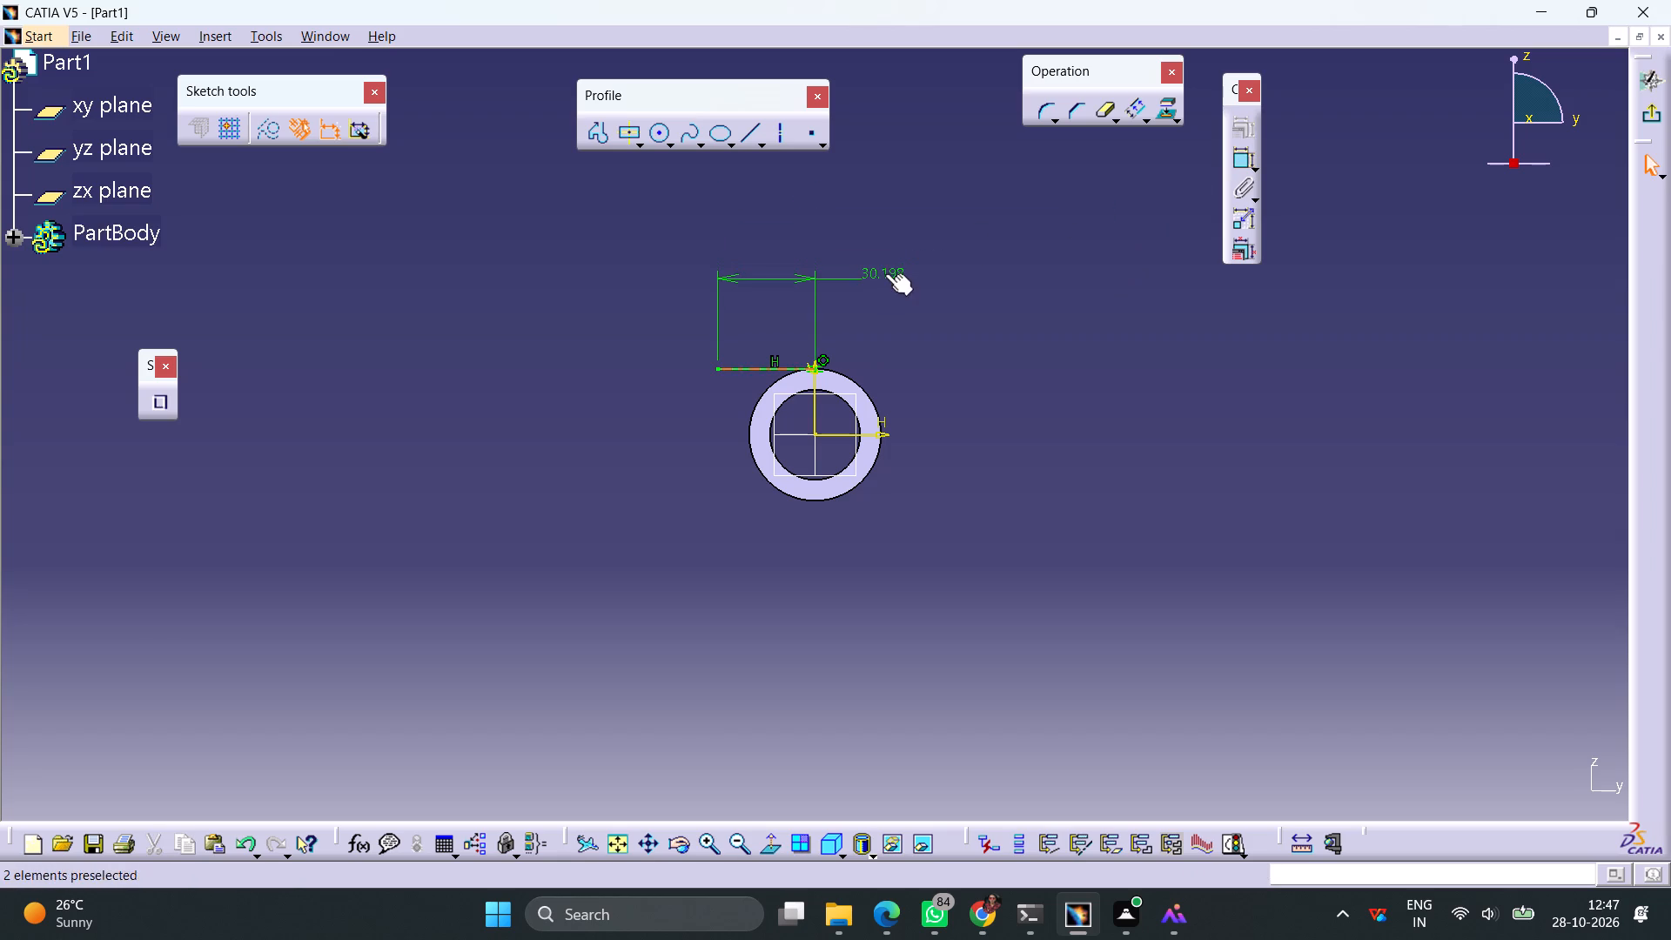
{"action": "double_click", "coordinate": [885, 273]}
{"action": "type", "text": "12"}
{"action": "key", "text": "Return"}
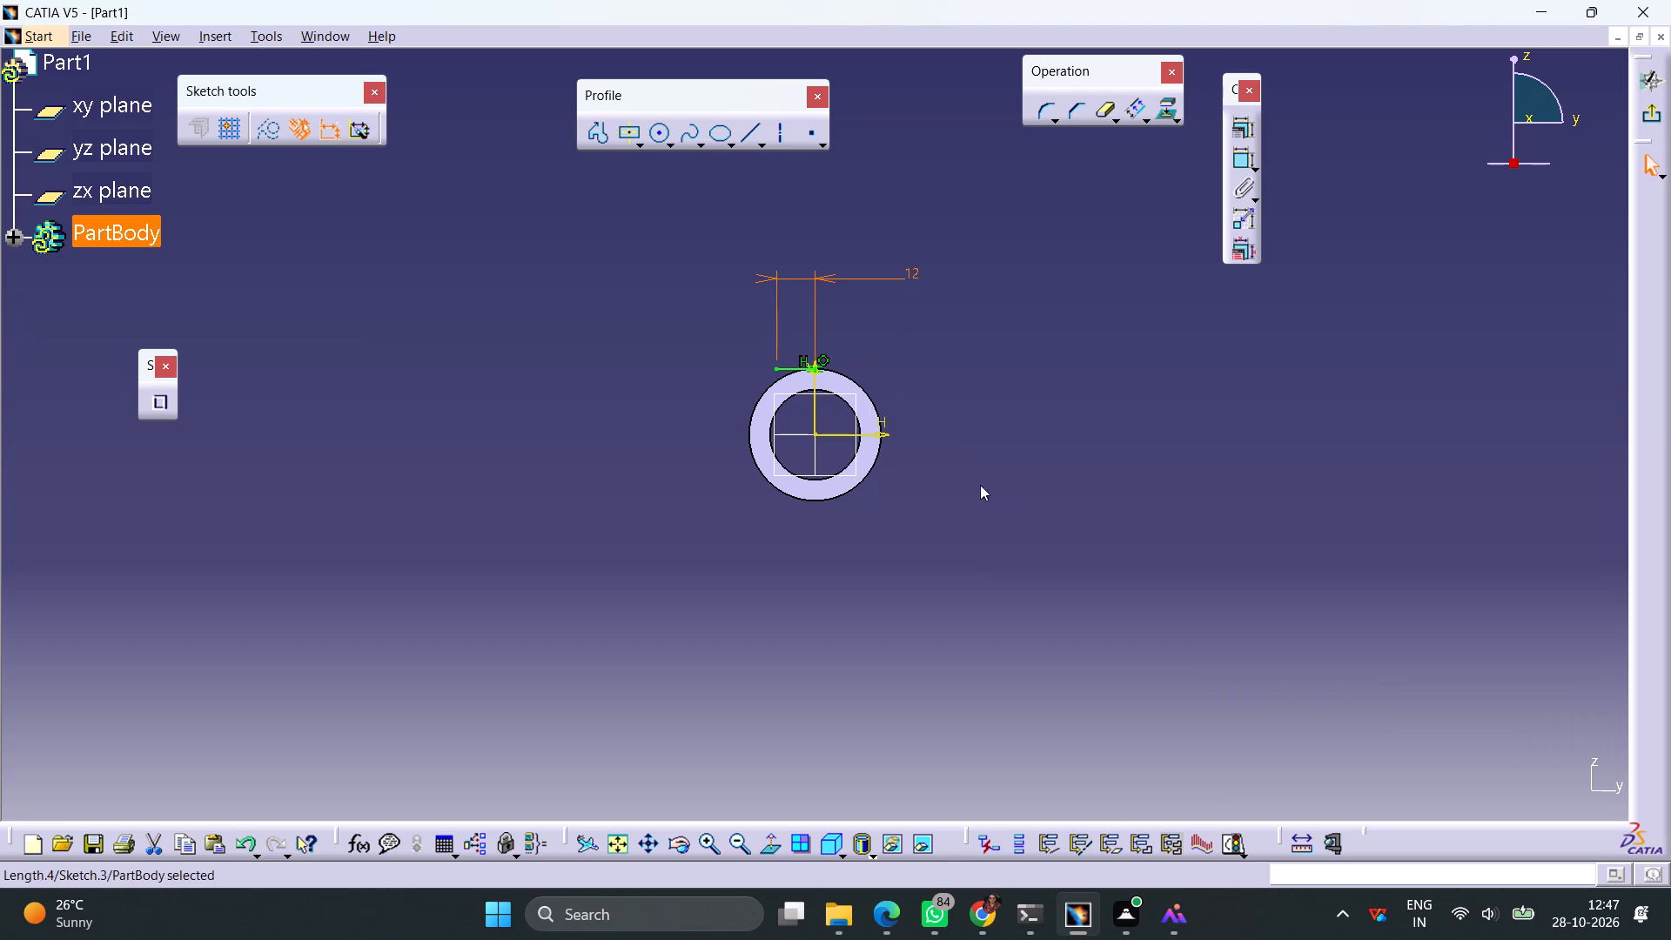
Draw a vertical line down from the 12 mm line's outer end, ending about 36 mm below the horizontal axis.
{"action": "left_click", "coordinate": [740, 142]}
{"action": "left_click", "coordinate": [775, 370]}
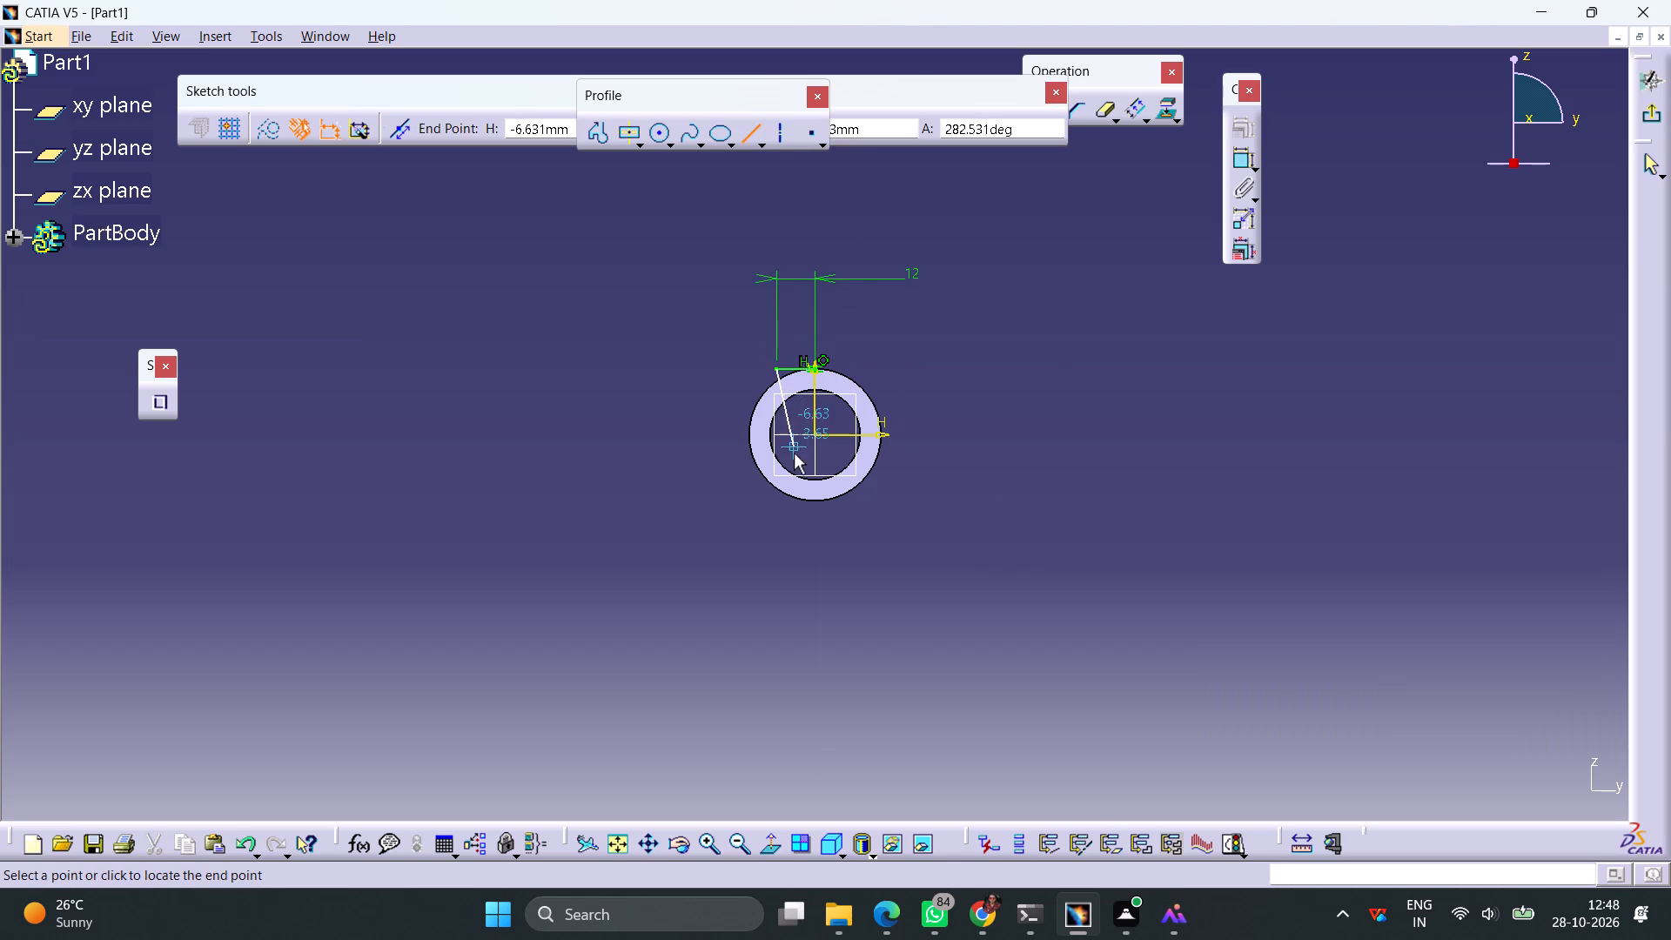
{"action": "left_click", "coordinate": [779, 550]}
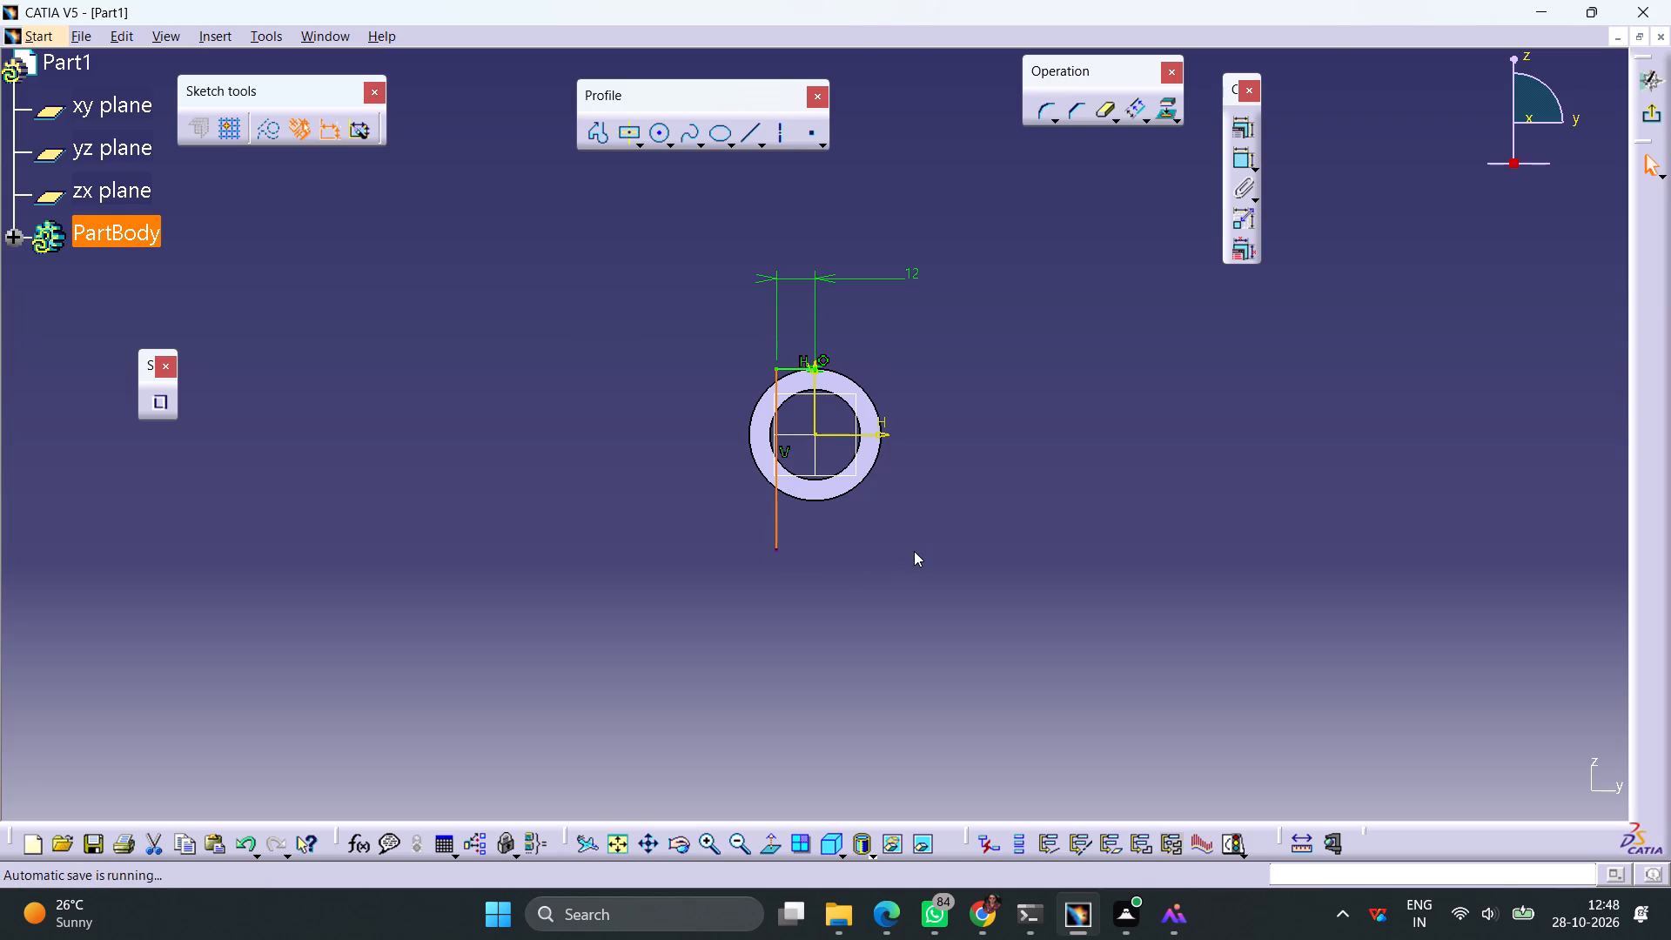
{"action": "left_click", "coordinate": [909, 560]}
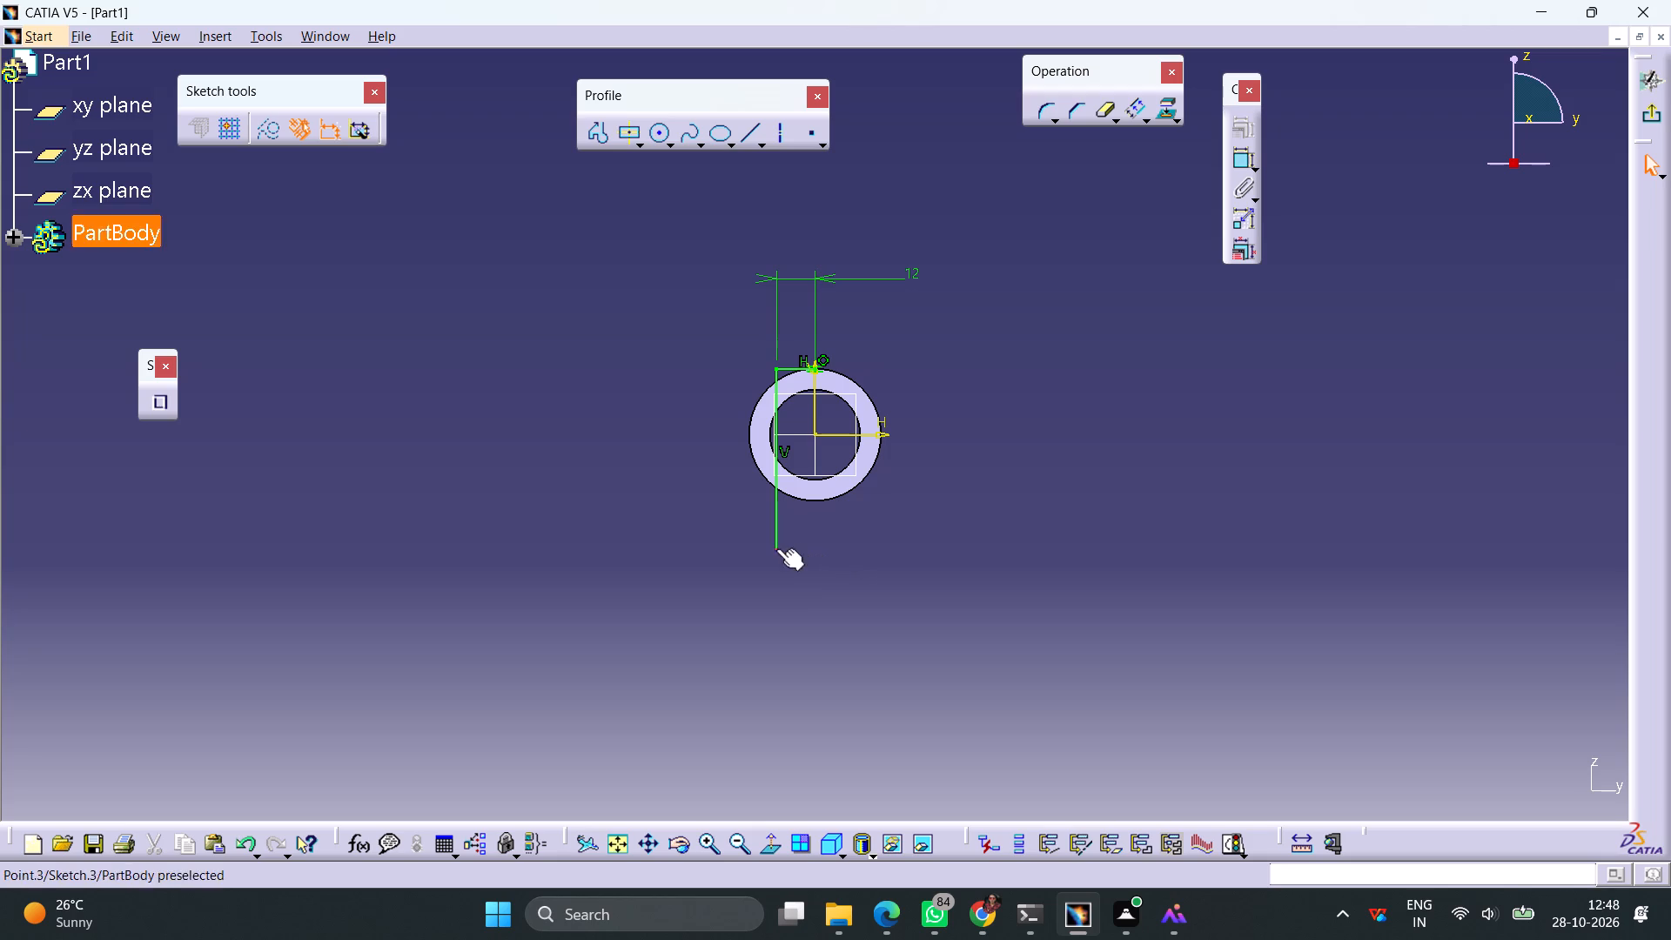
Dimension the vertical line's lower end point from the horizontal axis and set the distance to 44 mm.
{"action": "left_click", "coordinate": [778, 548]}
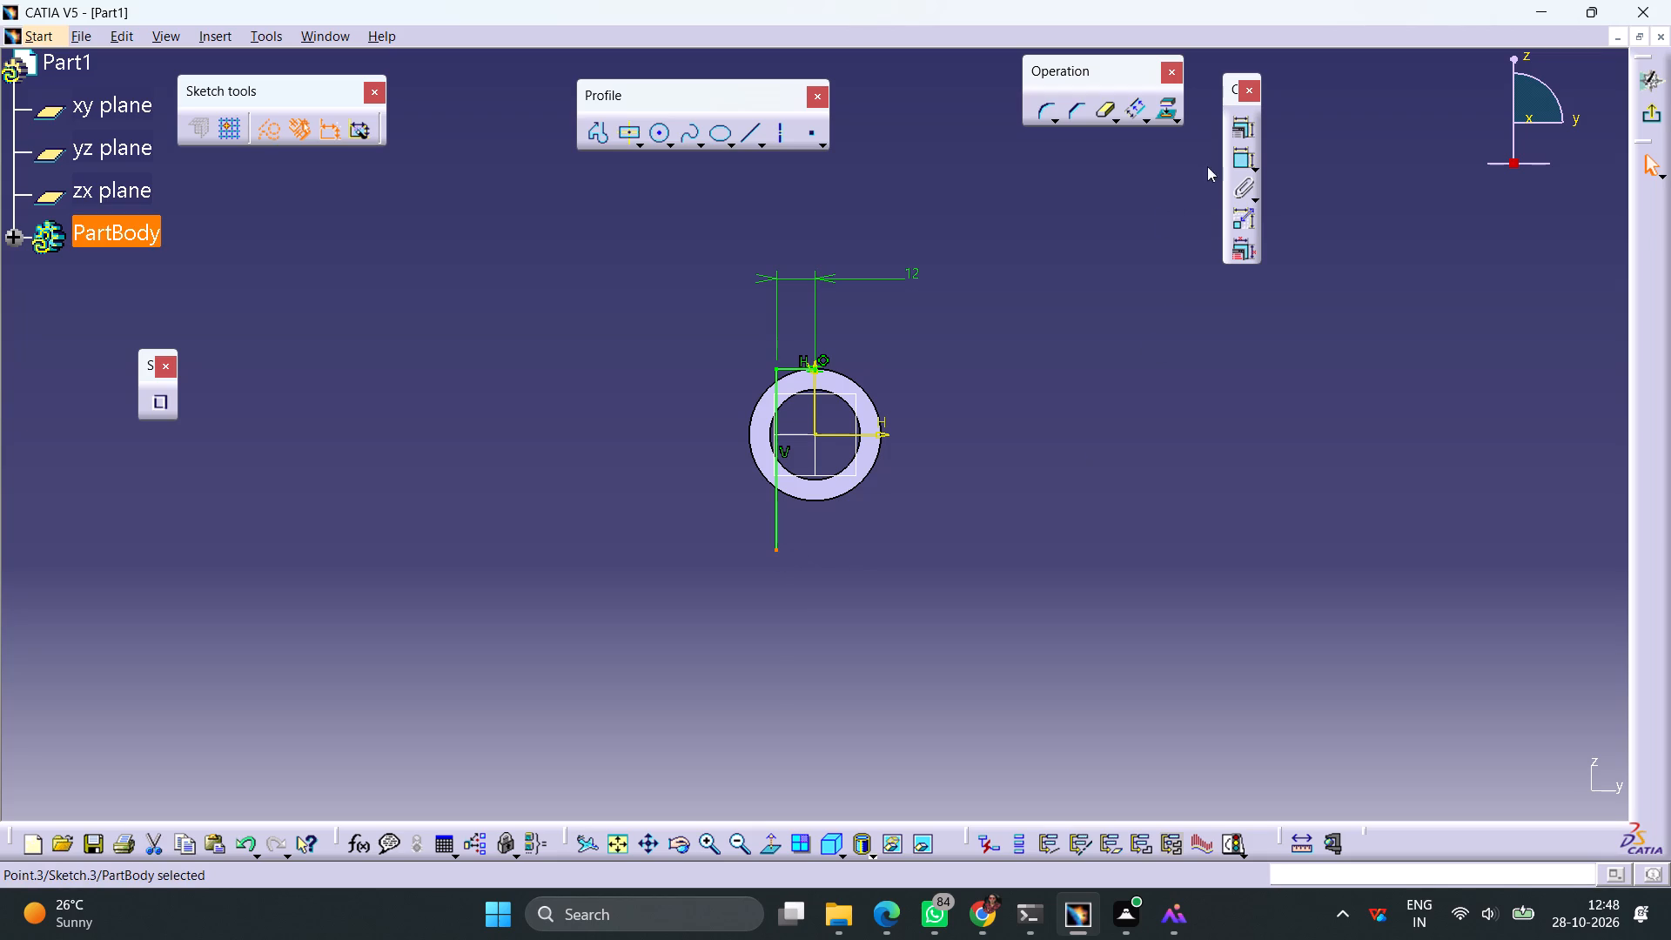
{"action": "left_click", "coordinate": [1227, 163]}
{"action": "left_click", "coordinate": [1240, 151]}
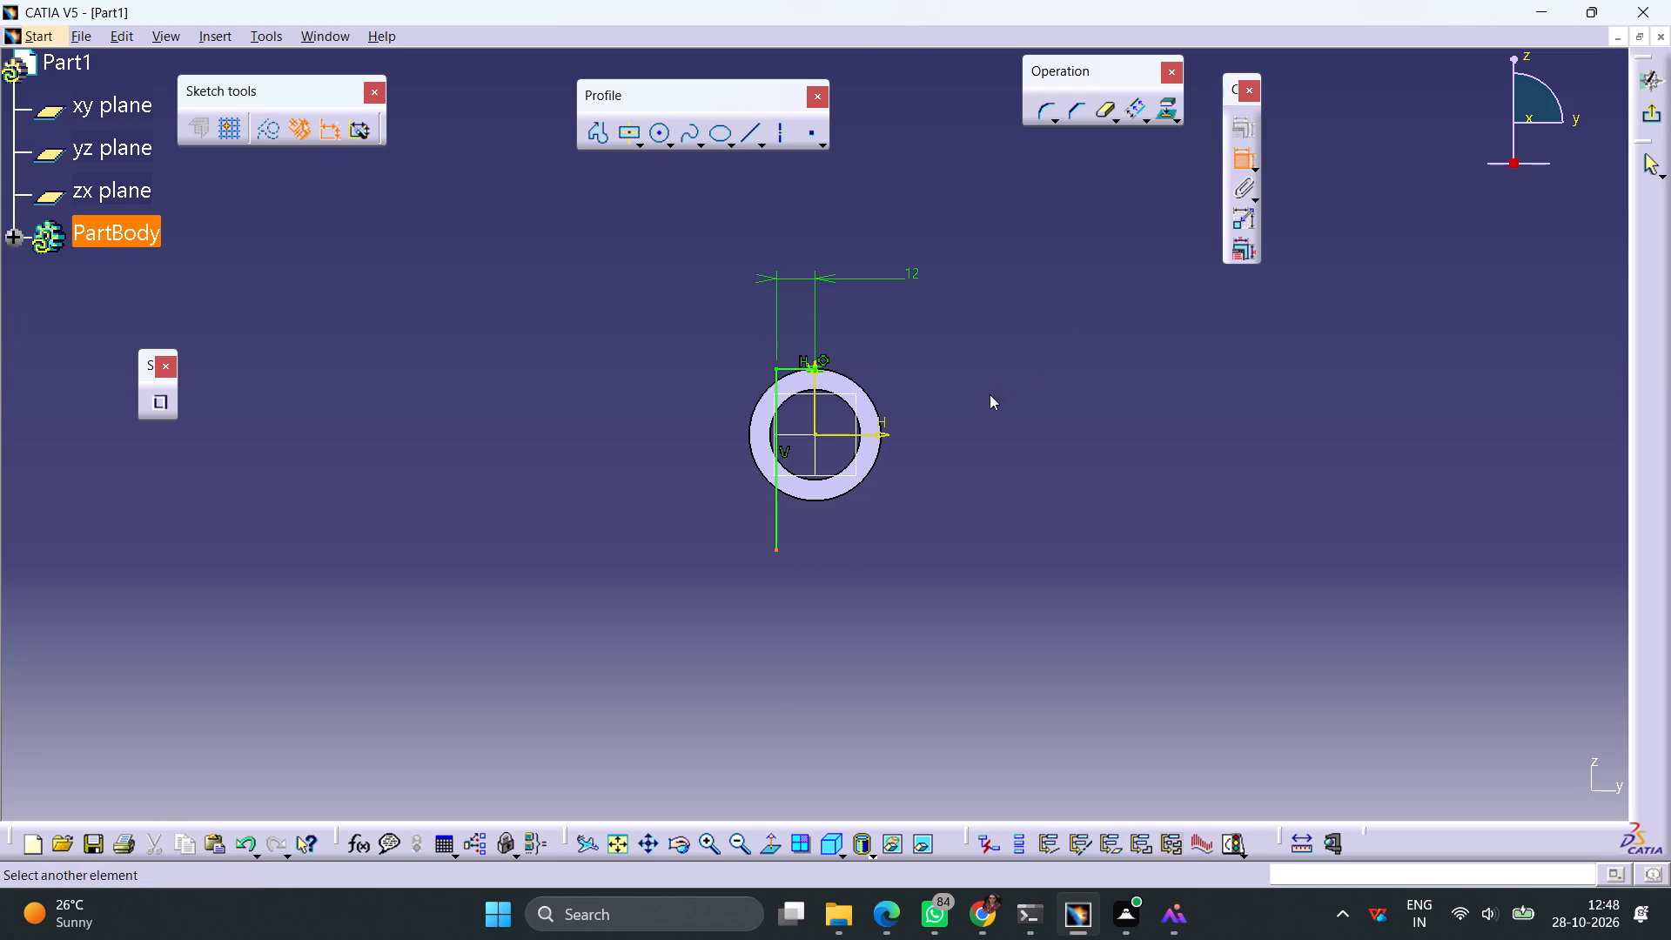
{"action": "left_click", "coordinate": [840, 434]}
{"action": "left_click", "coordinate": [681, 510]}
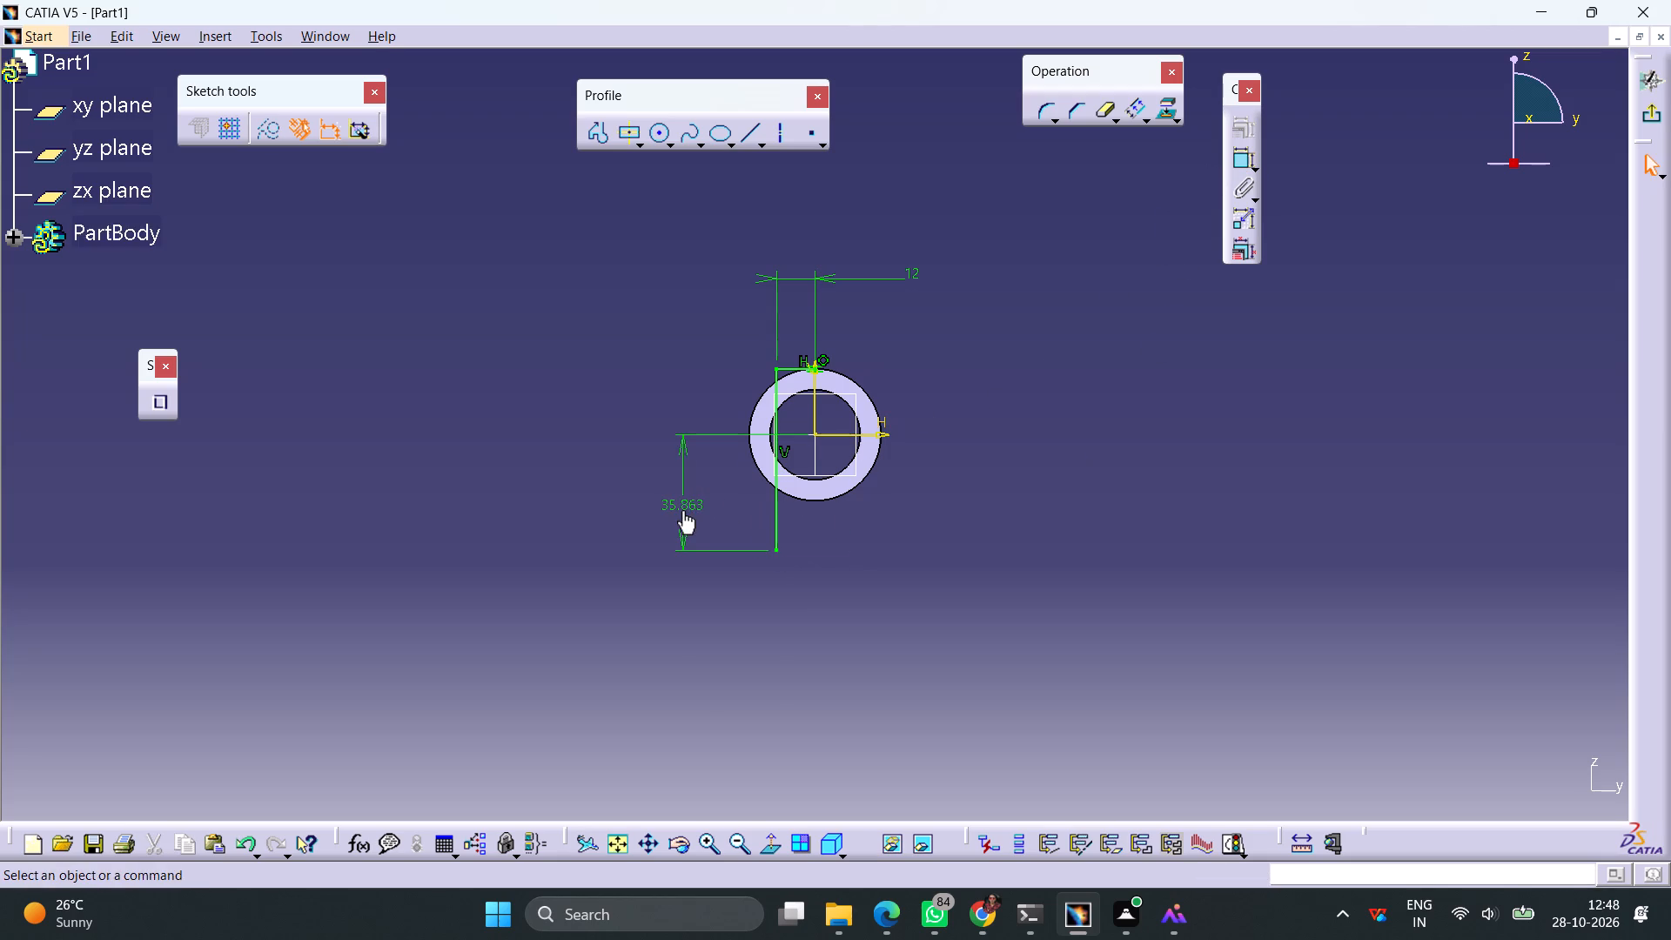
{"action": "double_click", "coordinate": [686, 507]}
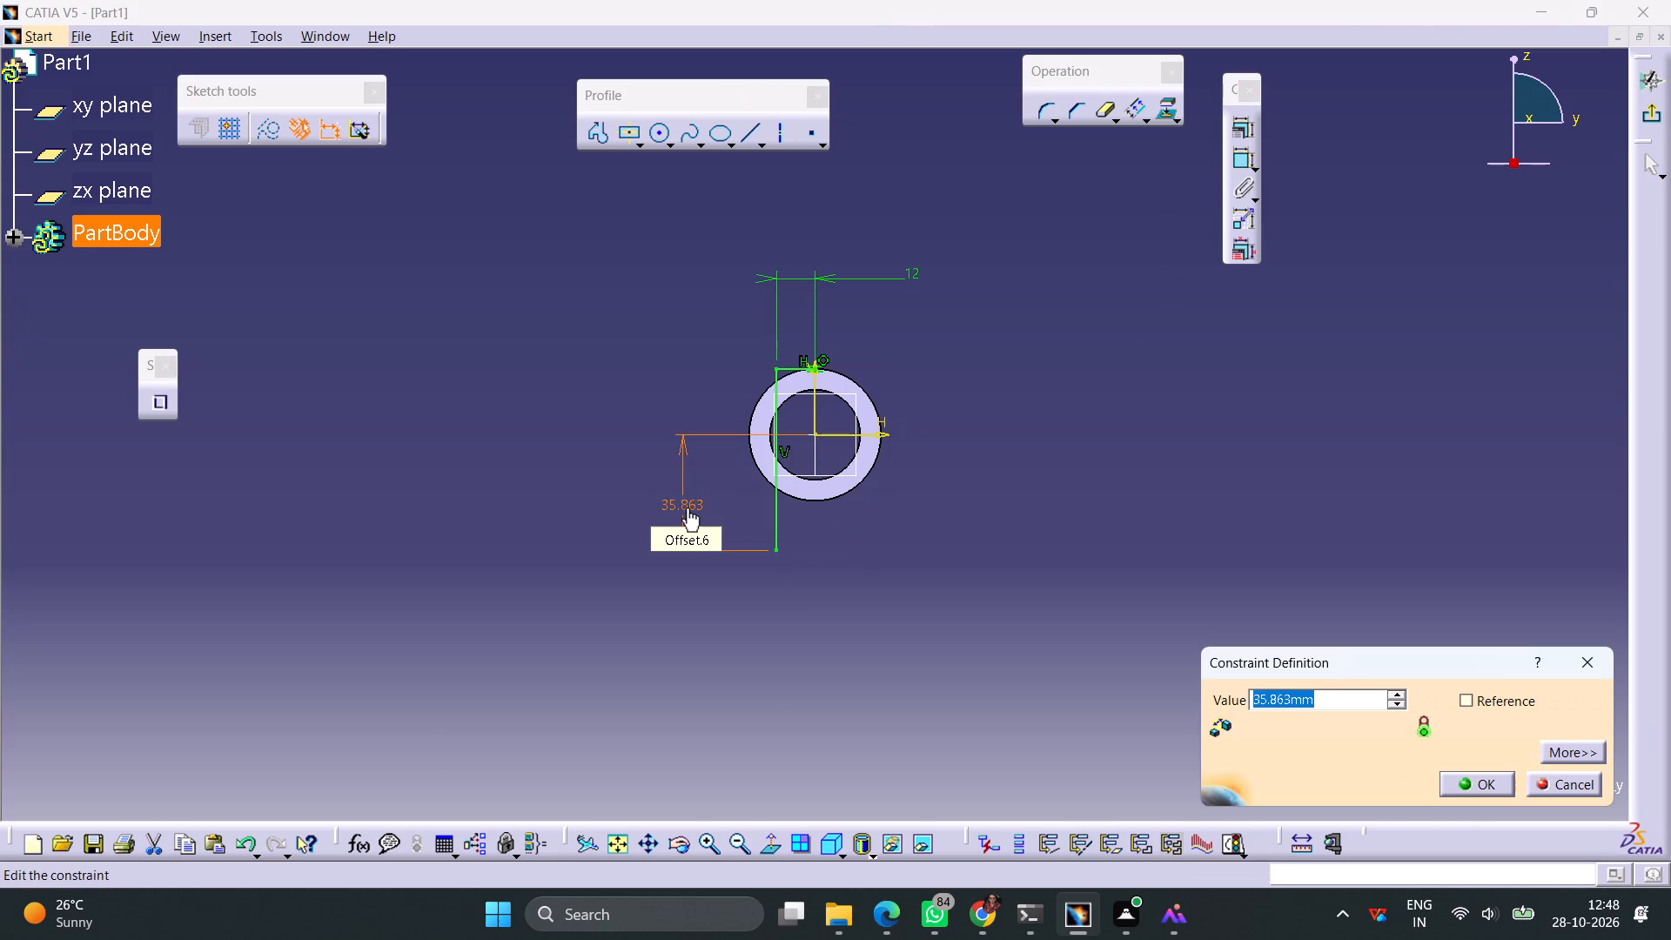
{"action": "type", "text": "44"}
{"action": "key", "text": "Return"}
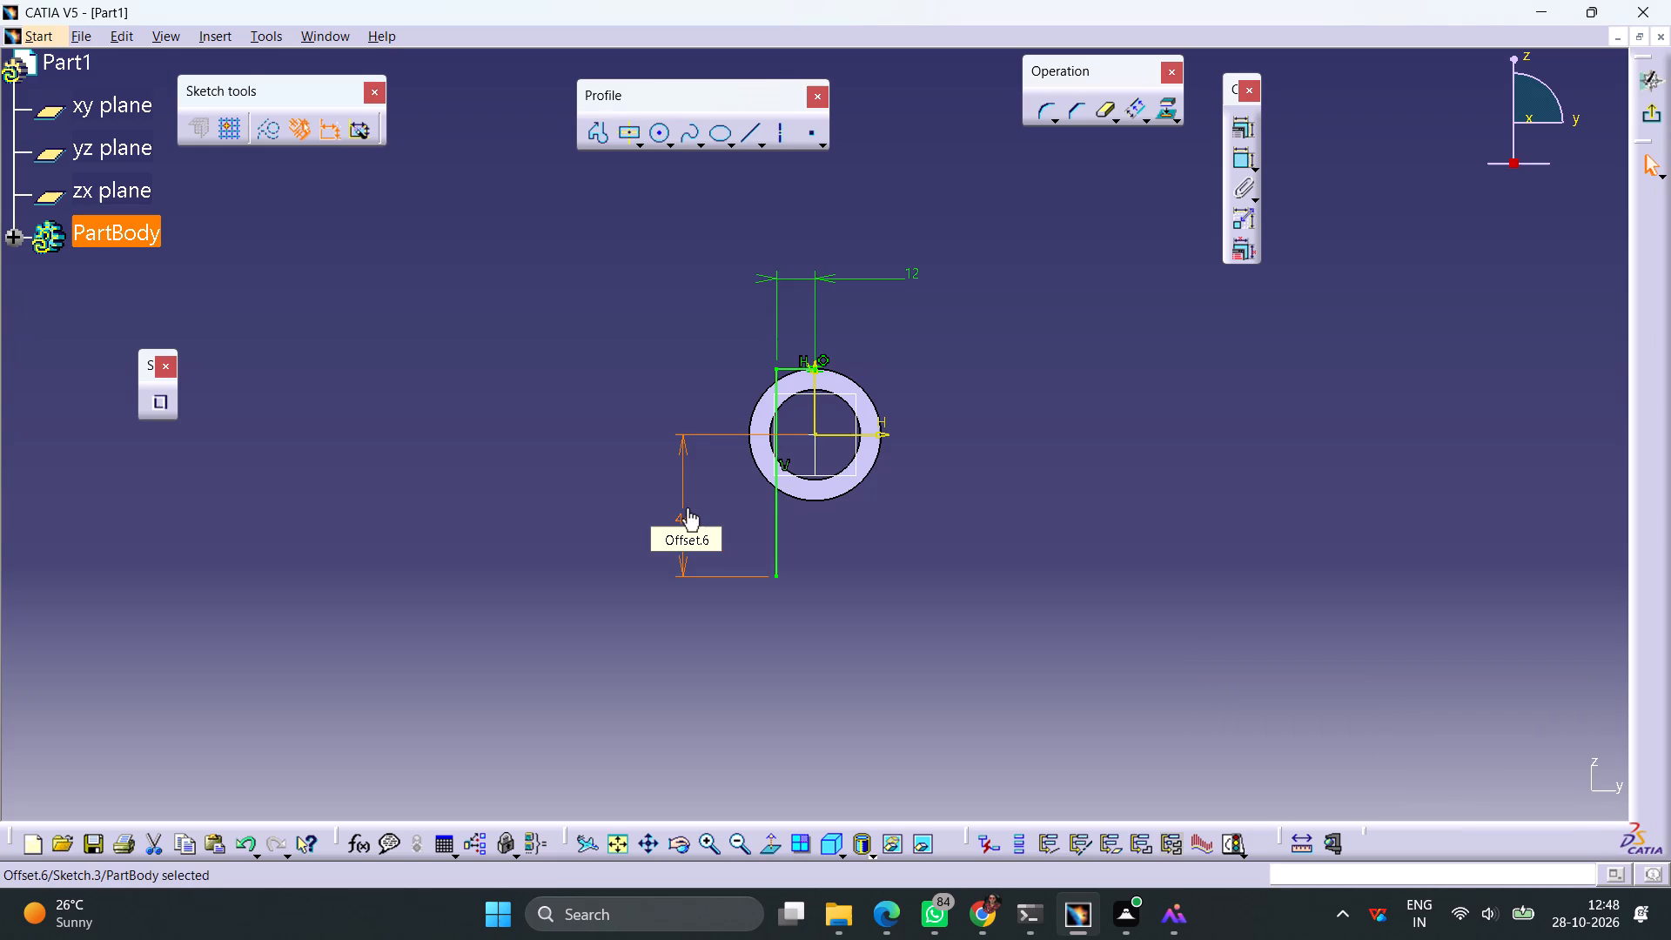
{"action": "left_click", "coordinate": [621, 534]}
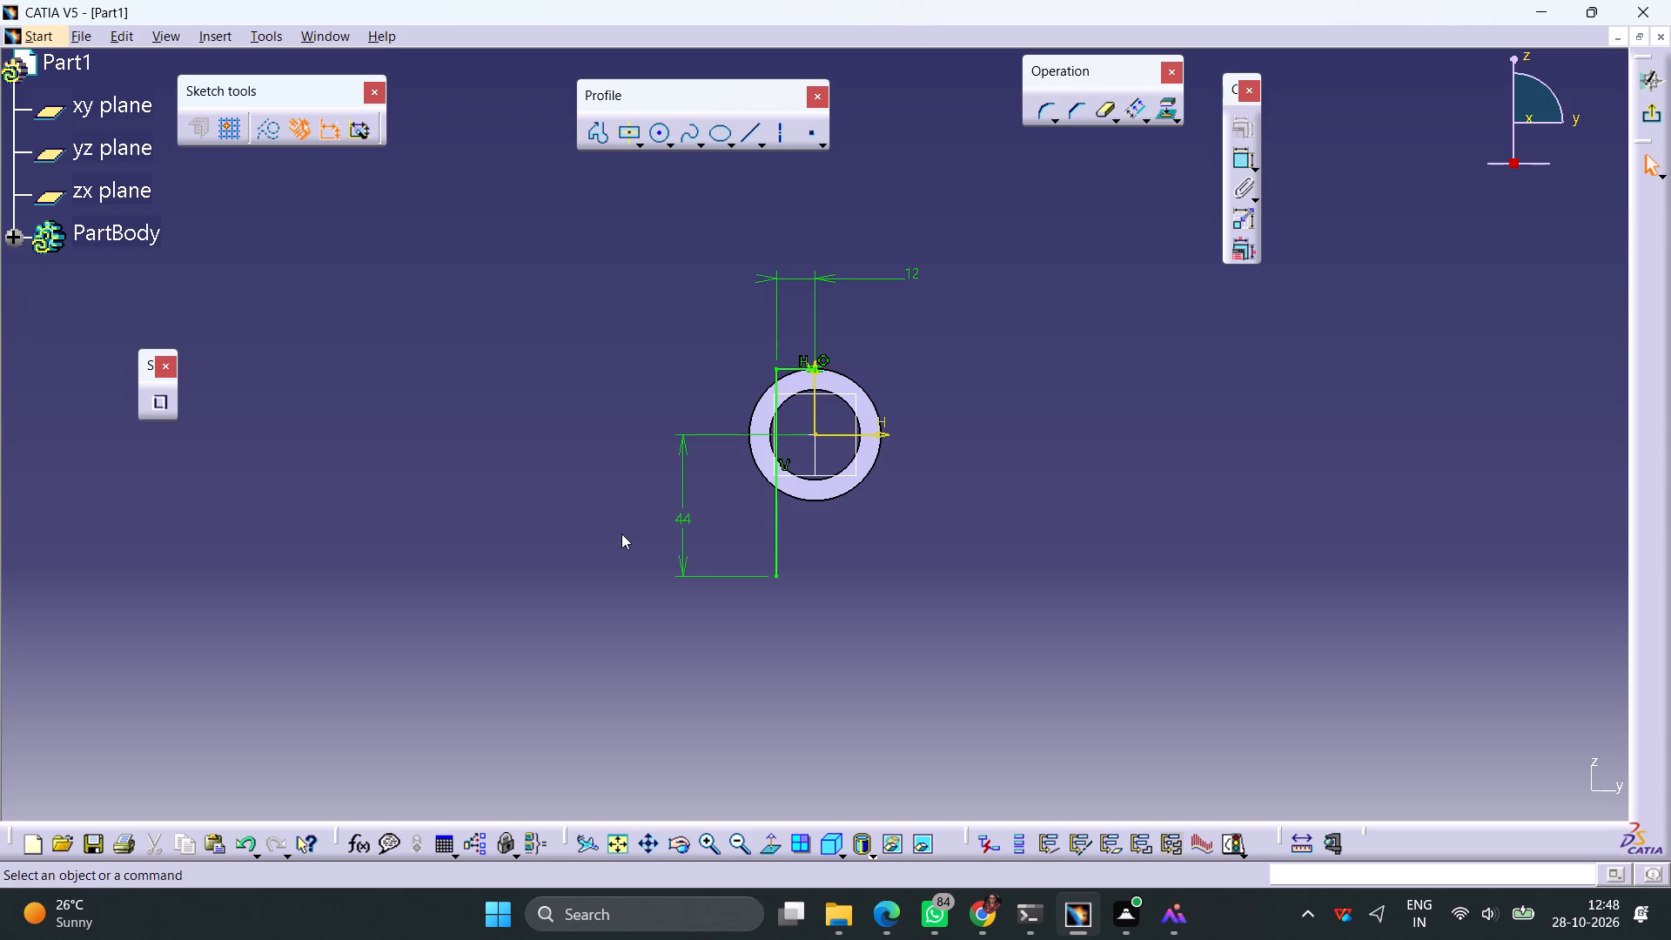
Draw a horizontal base line about 103 mm long from the vertical line's lower end, running beneath and past the cylinder.
{"action": "left_click", "coordinate": [750, 132]}
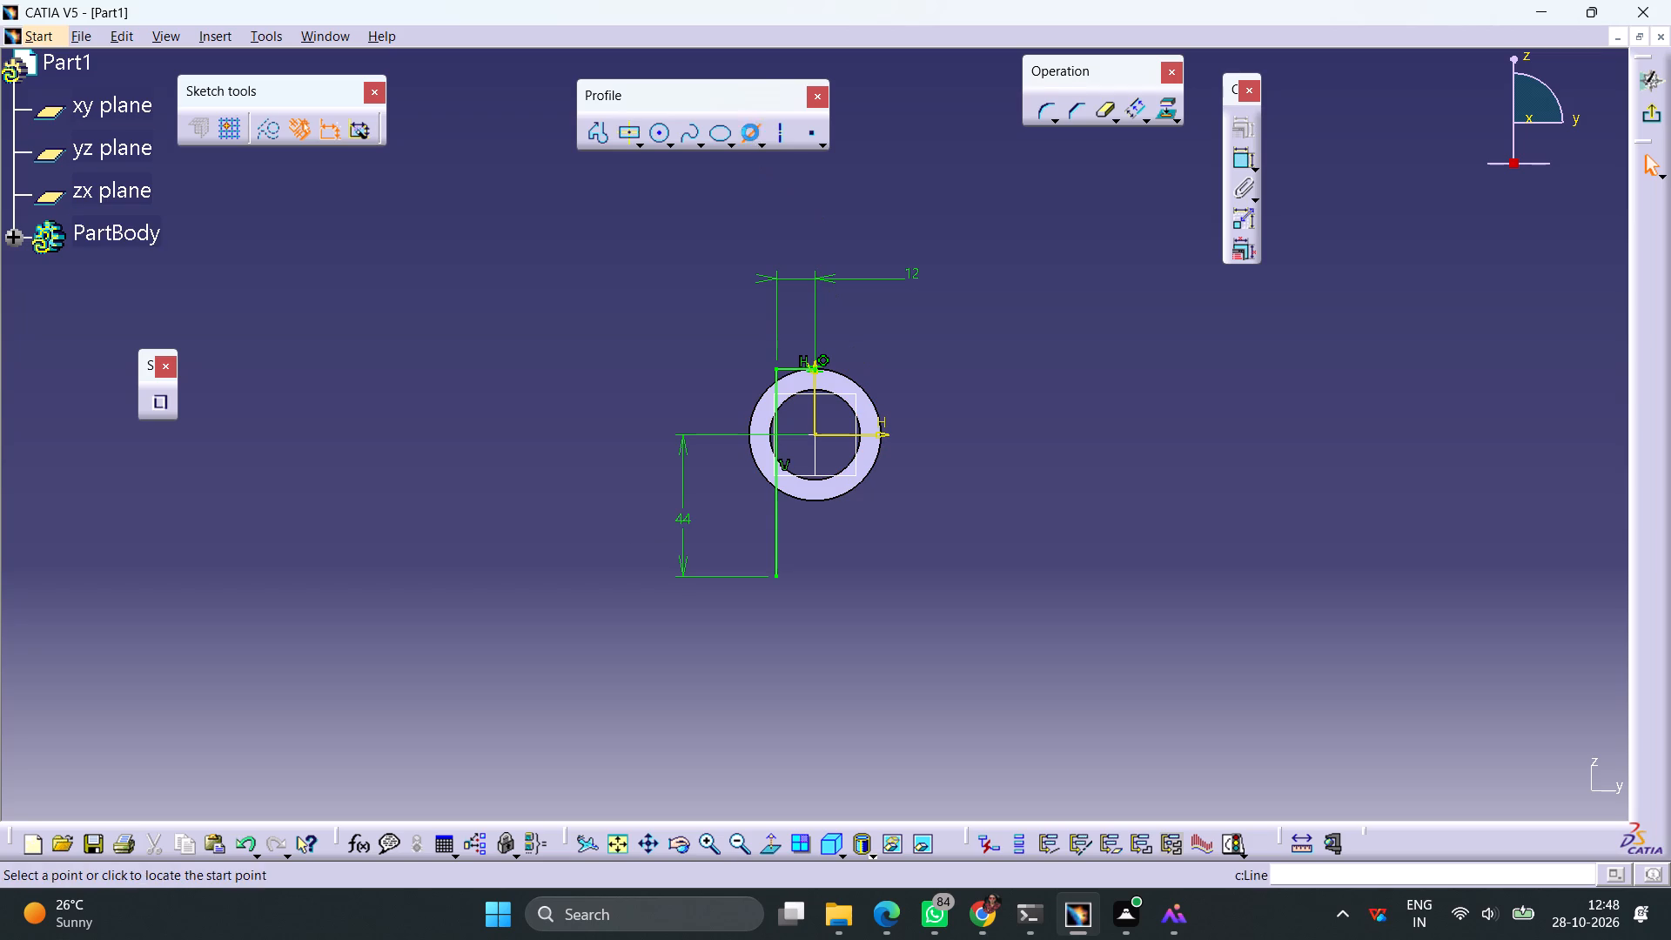
{"action": "left_click", "coordinate": [771, 578]}
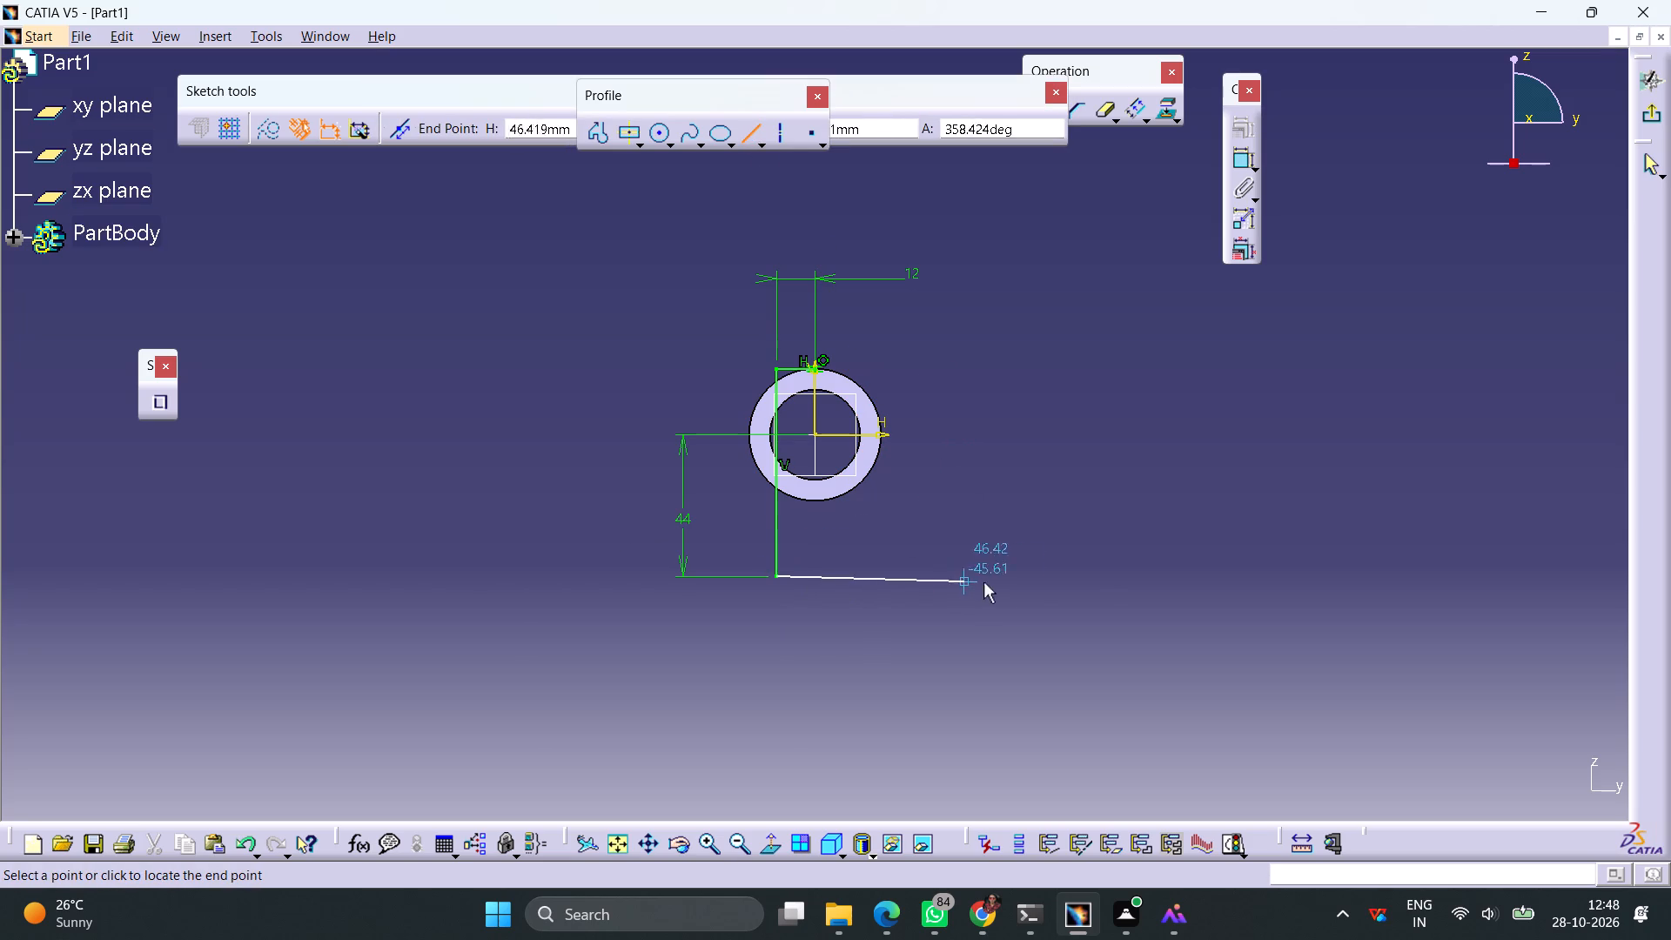
{"action": "left_click", "coordinate": [1106, 573]}
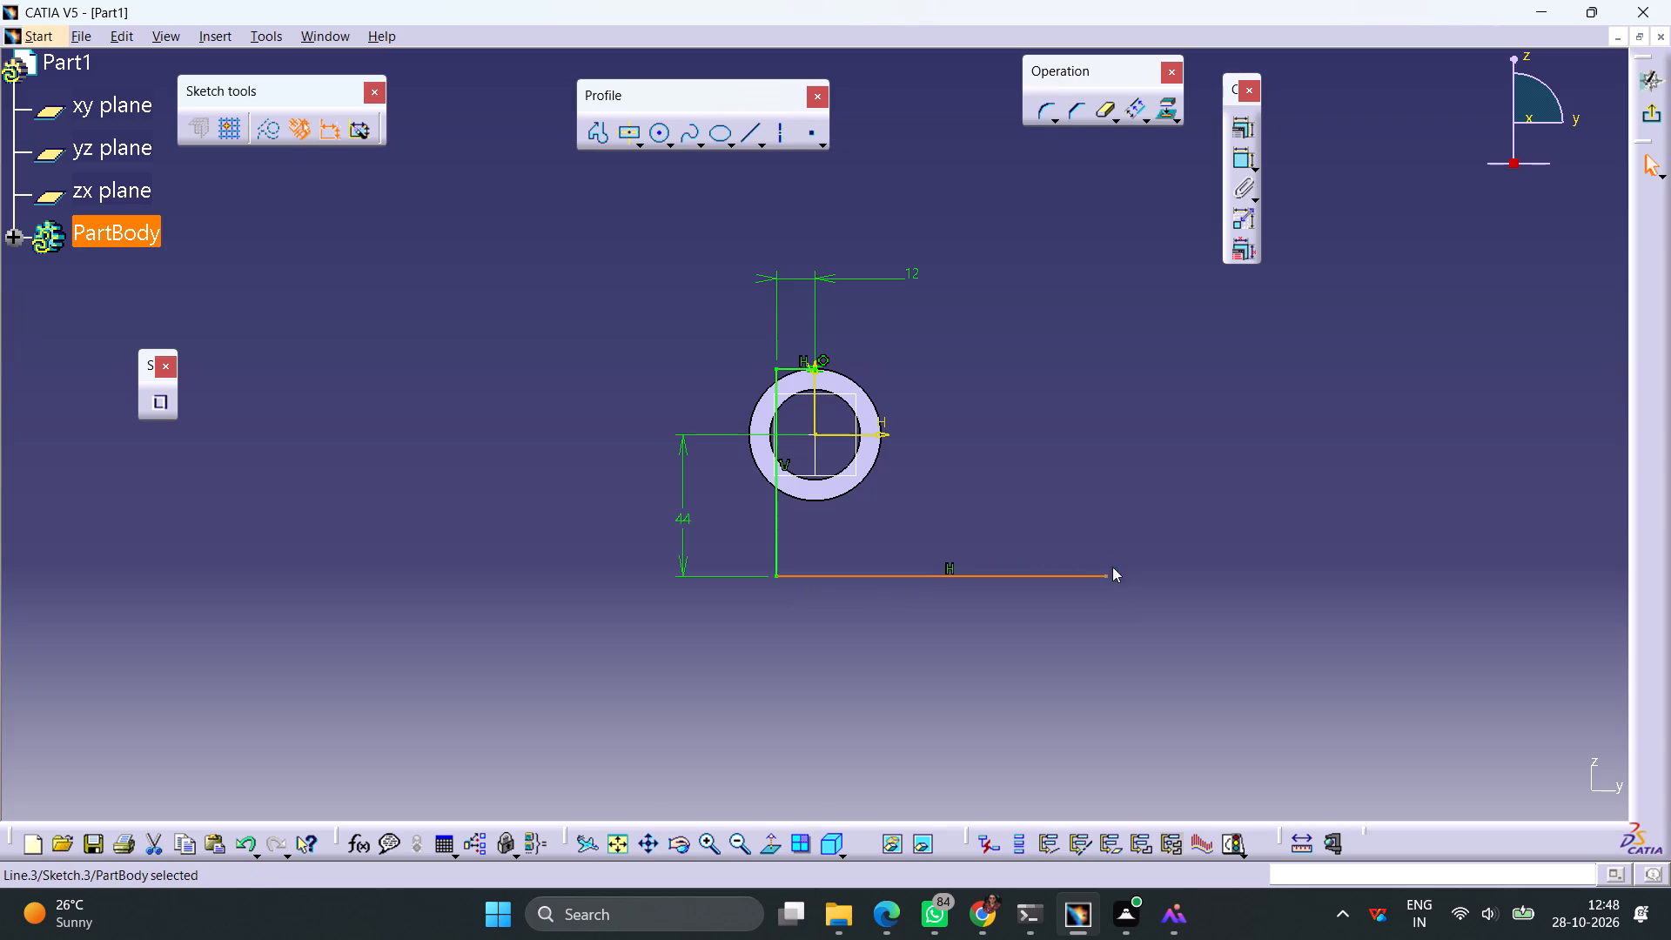
Dimension the horizontal base line's length and set it to 121 mm.
{"action": "left_click", "coordinate": [1232, 162]}
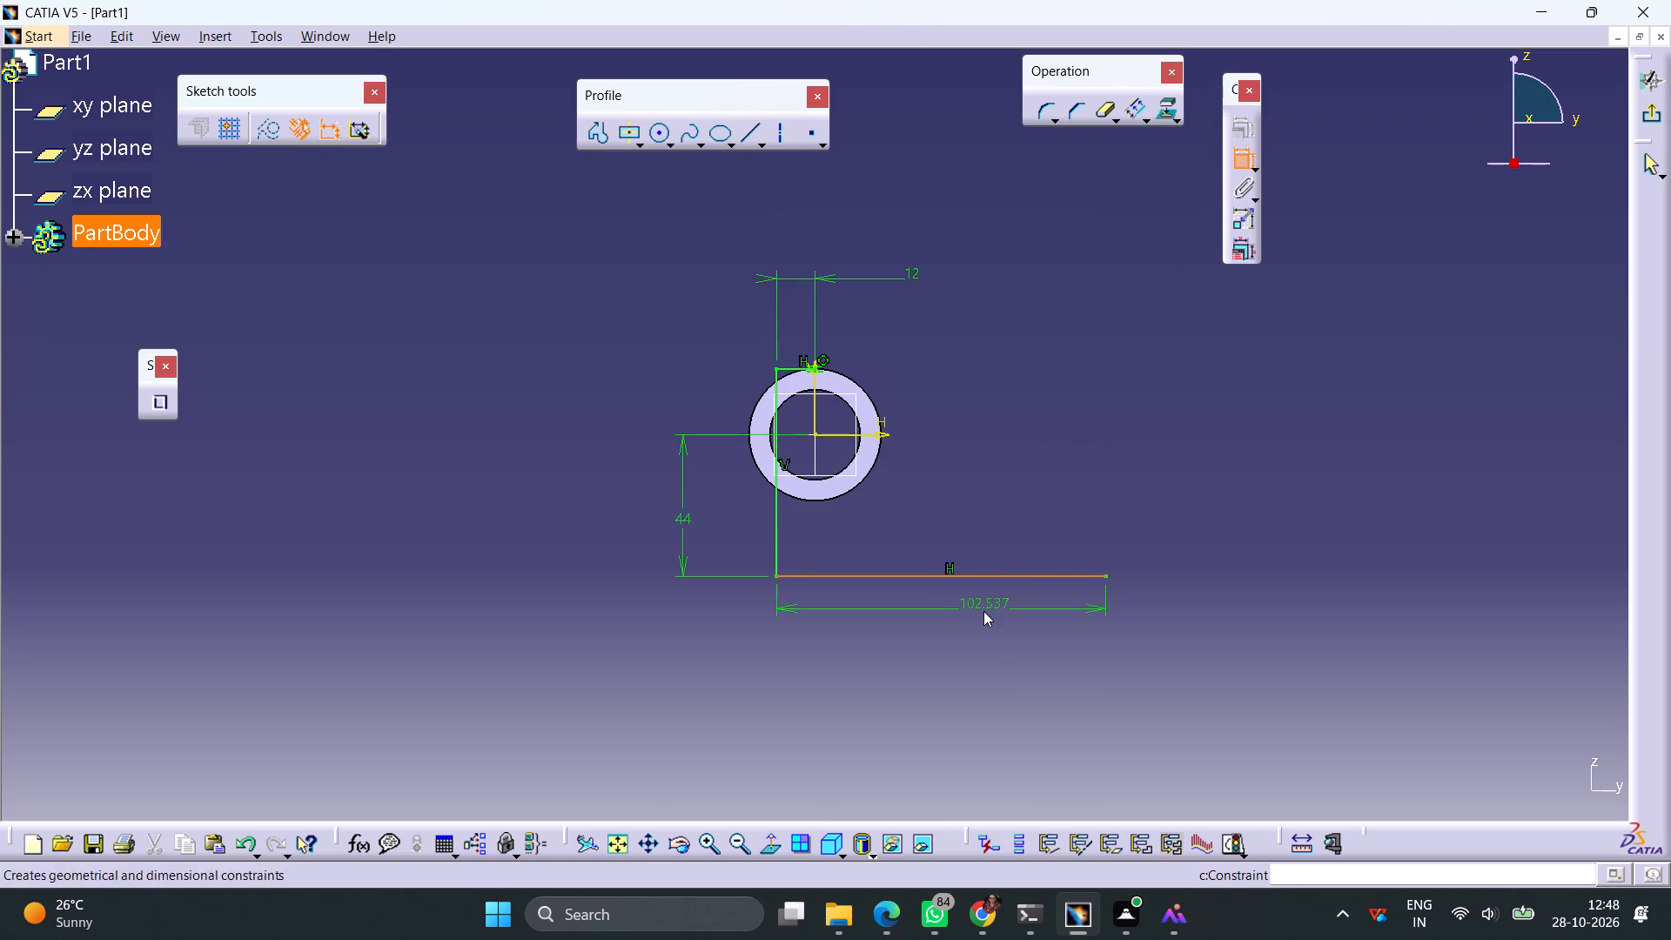
{"action": "left_click", "coordinate": [983, 611]}
{"action": "double_click", "coordinate": [983, 609]}
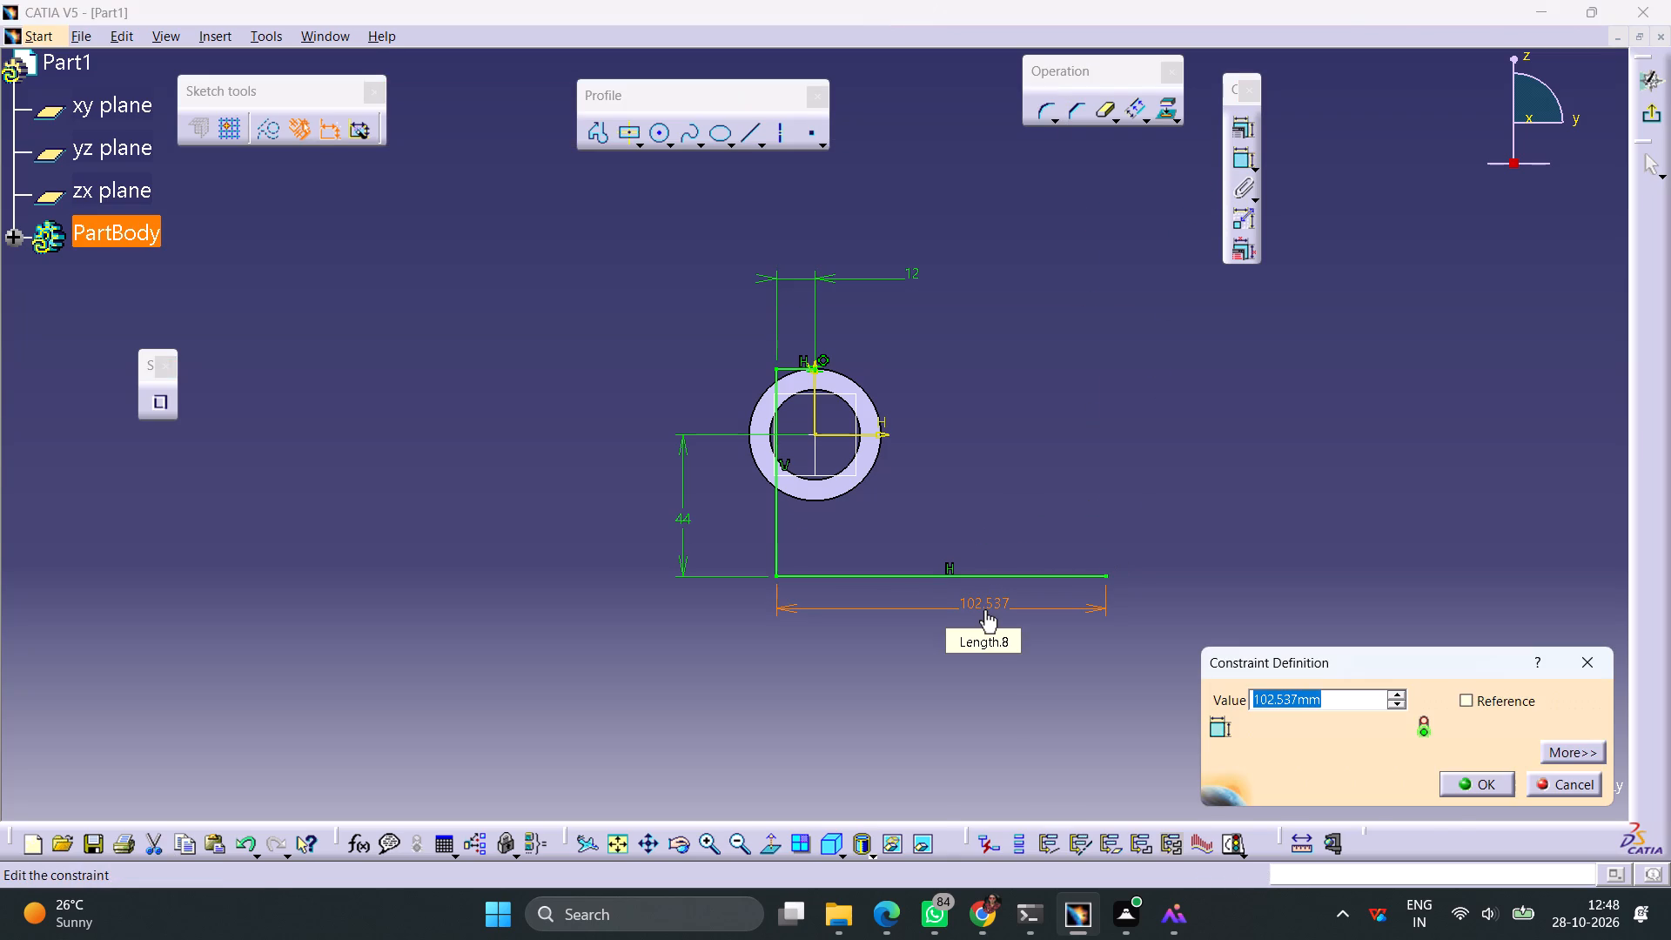
{"action": "type", "text": "121"}
{"action": "key", "text": "Return"}
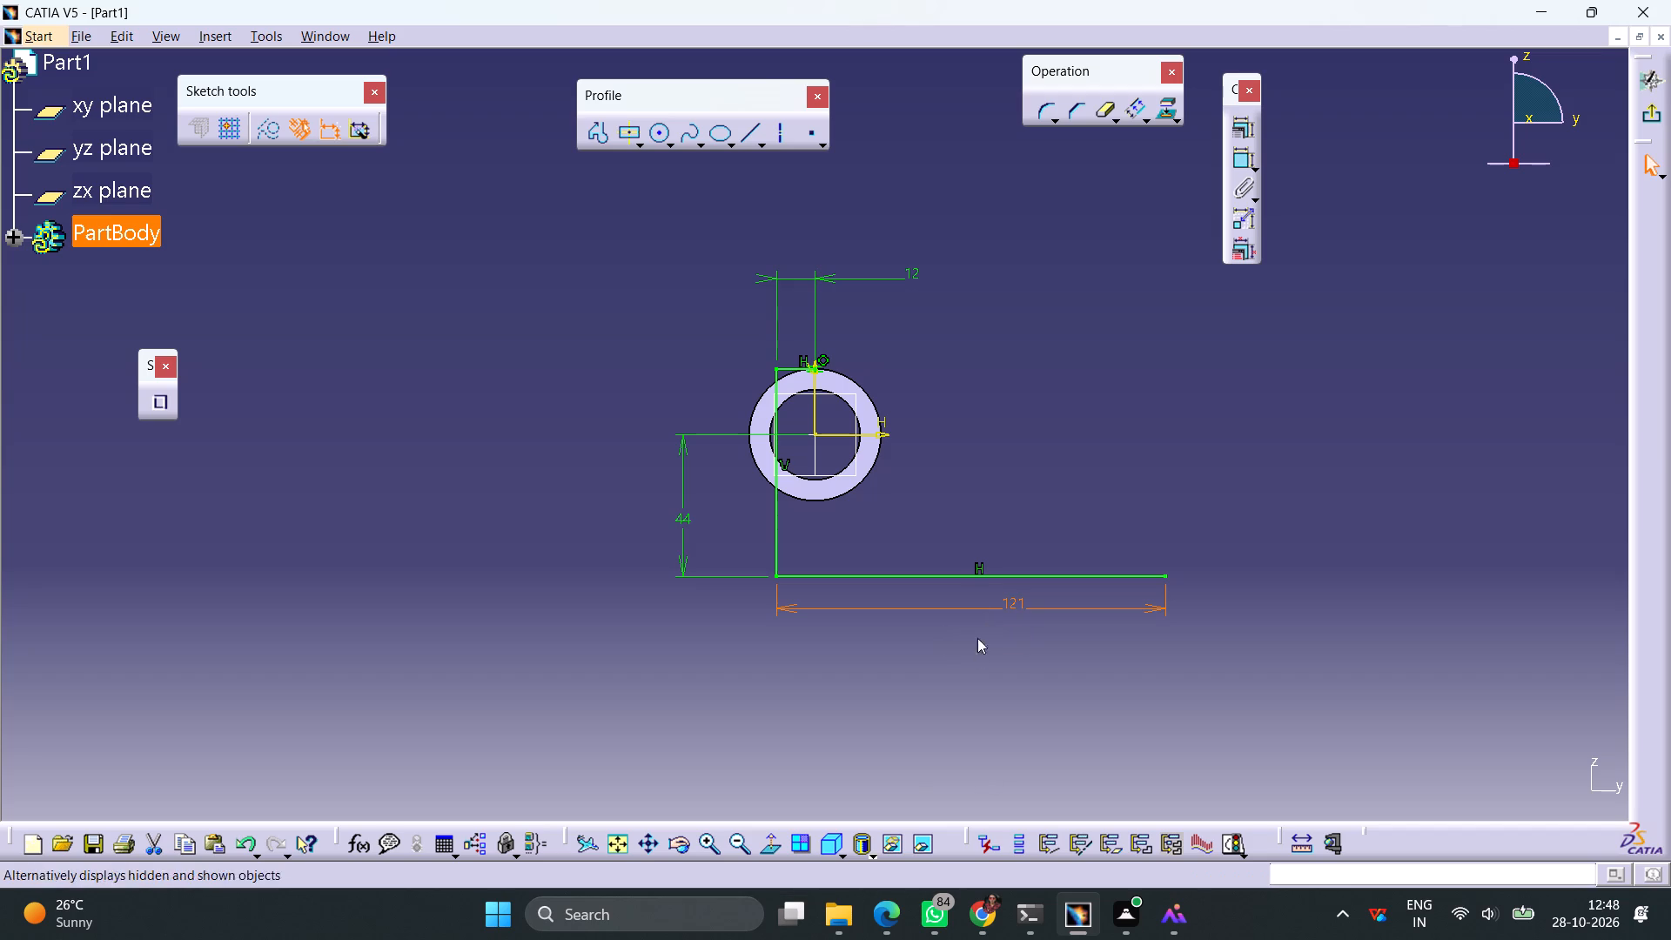
Draw a separate horizontal line about 55 mm long above the base line, between the cylinder and the base line's far end.
{"action": "left_click", "coordinate": [749, 129]}
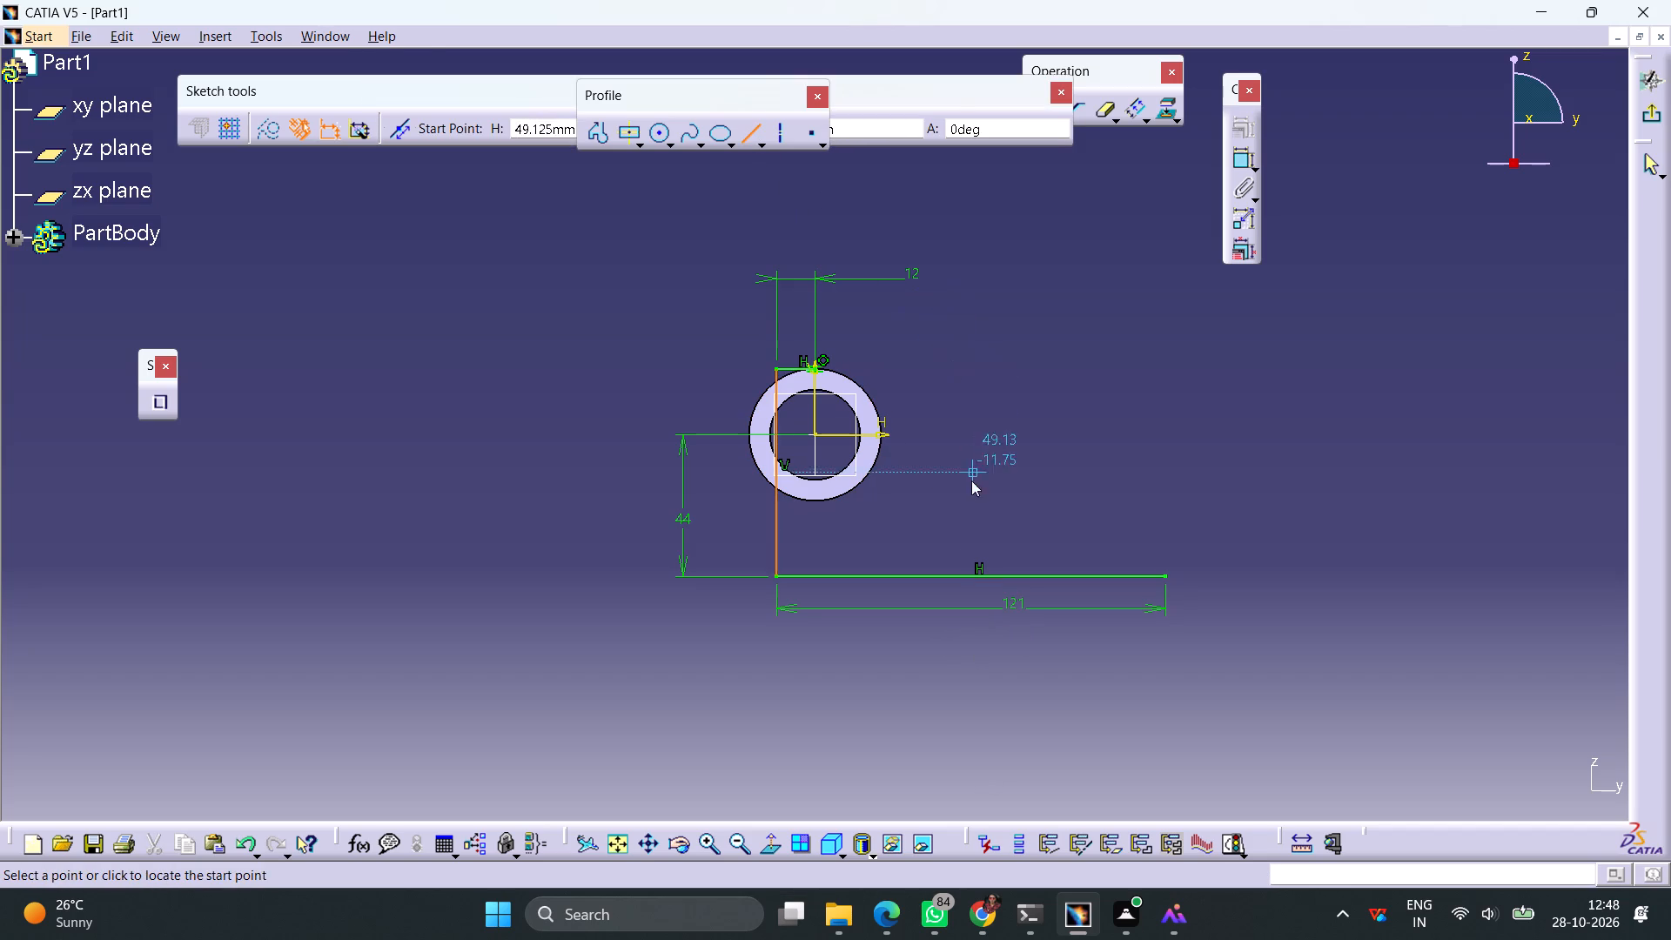
{"action": "left_click", "coordinate": [959, 494]}
{"action": "left_click", "coordinate": [1137, 495]}
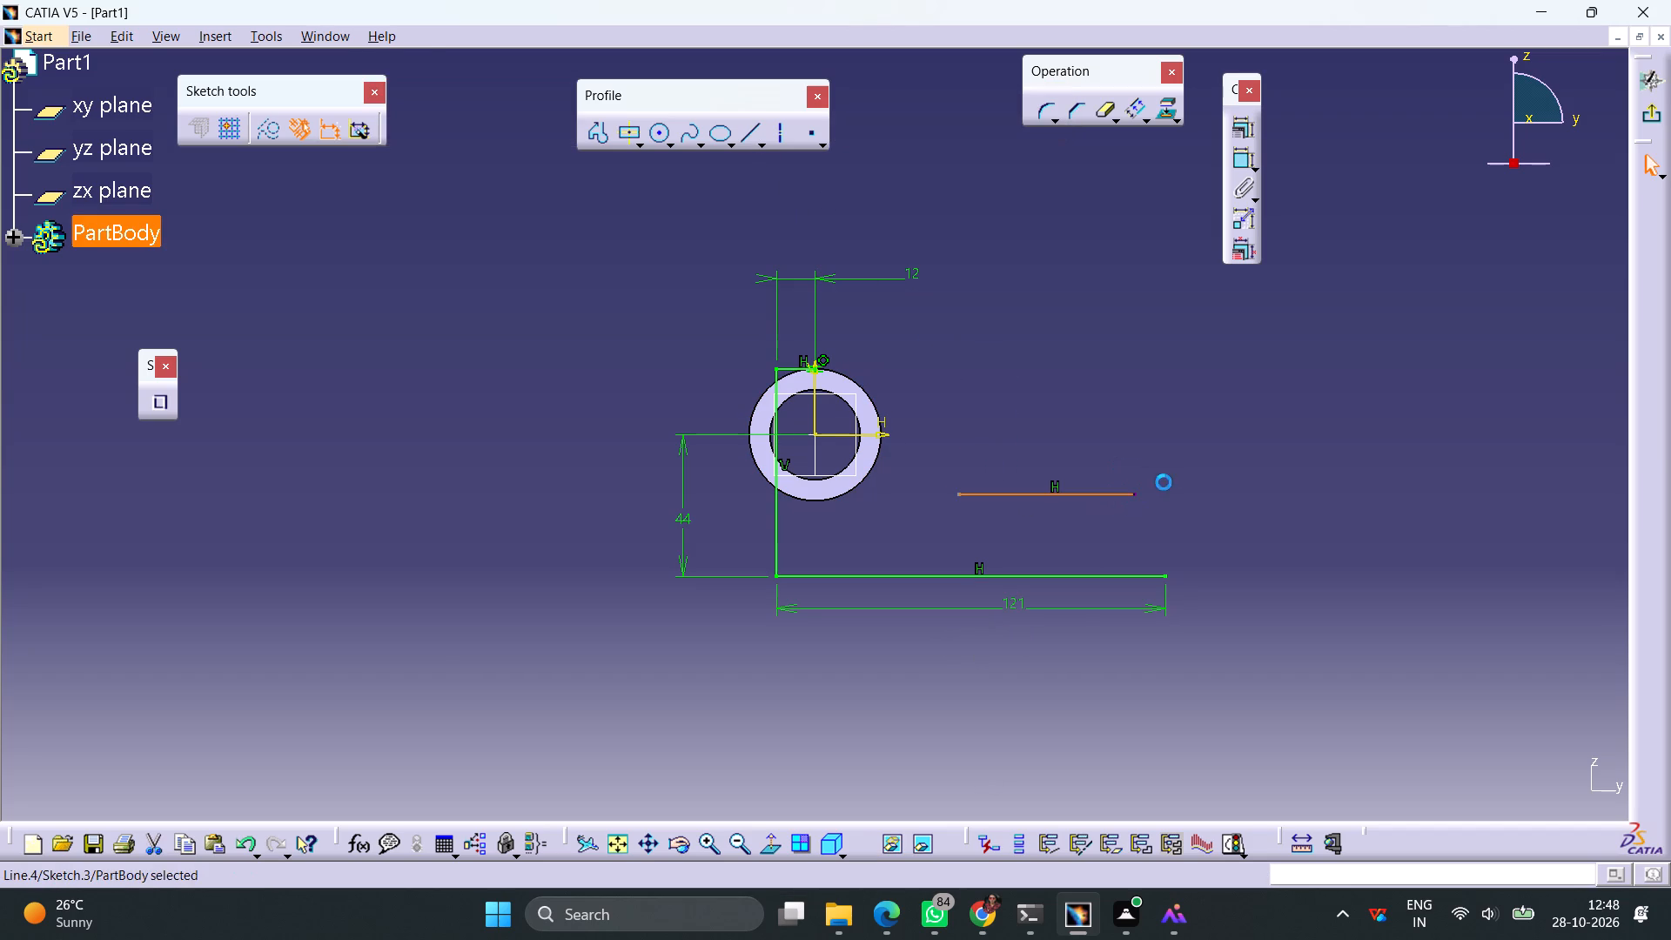
Dimension the distance between the upper horizontal line and the base line and set it to 29 mm.
{"action": "left_click", "coordinate": [1244, 160]}
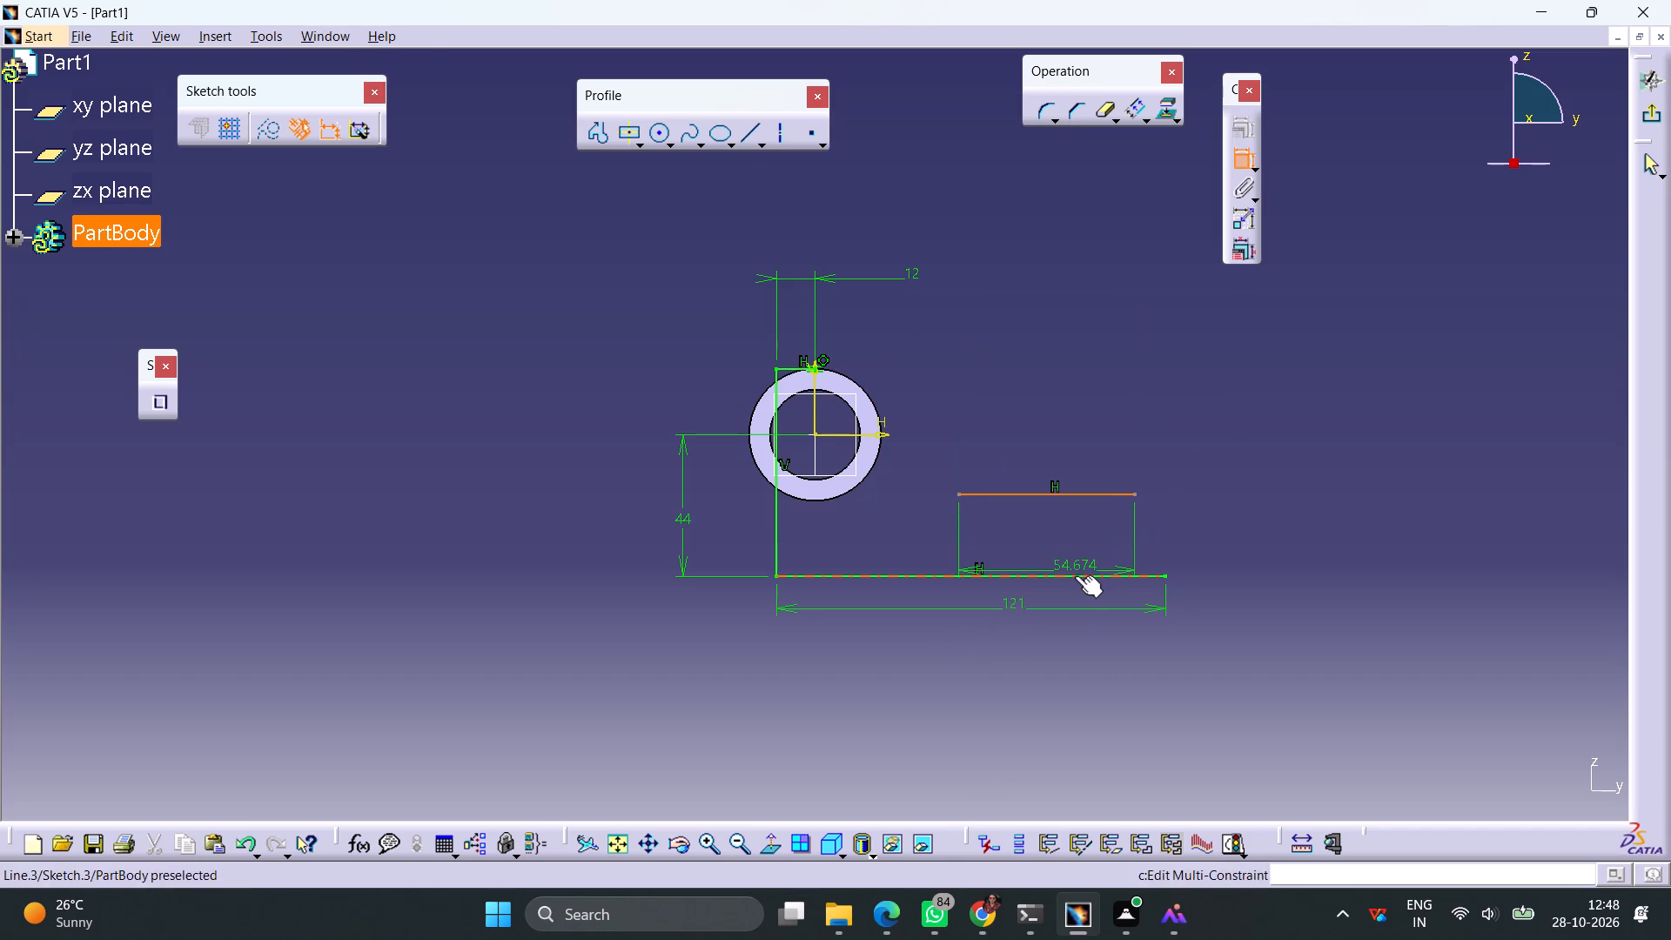
{"action": "left_click", "coordinate": [1075, 576]}
{"action": "left_click", "coordinate": [1272, 544]}
{"action": "double_click", "coordinate": [1272, 544]}
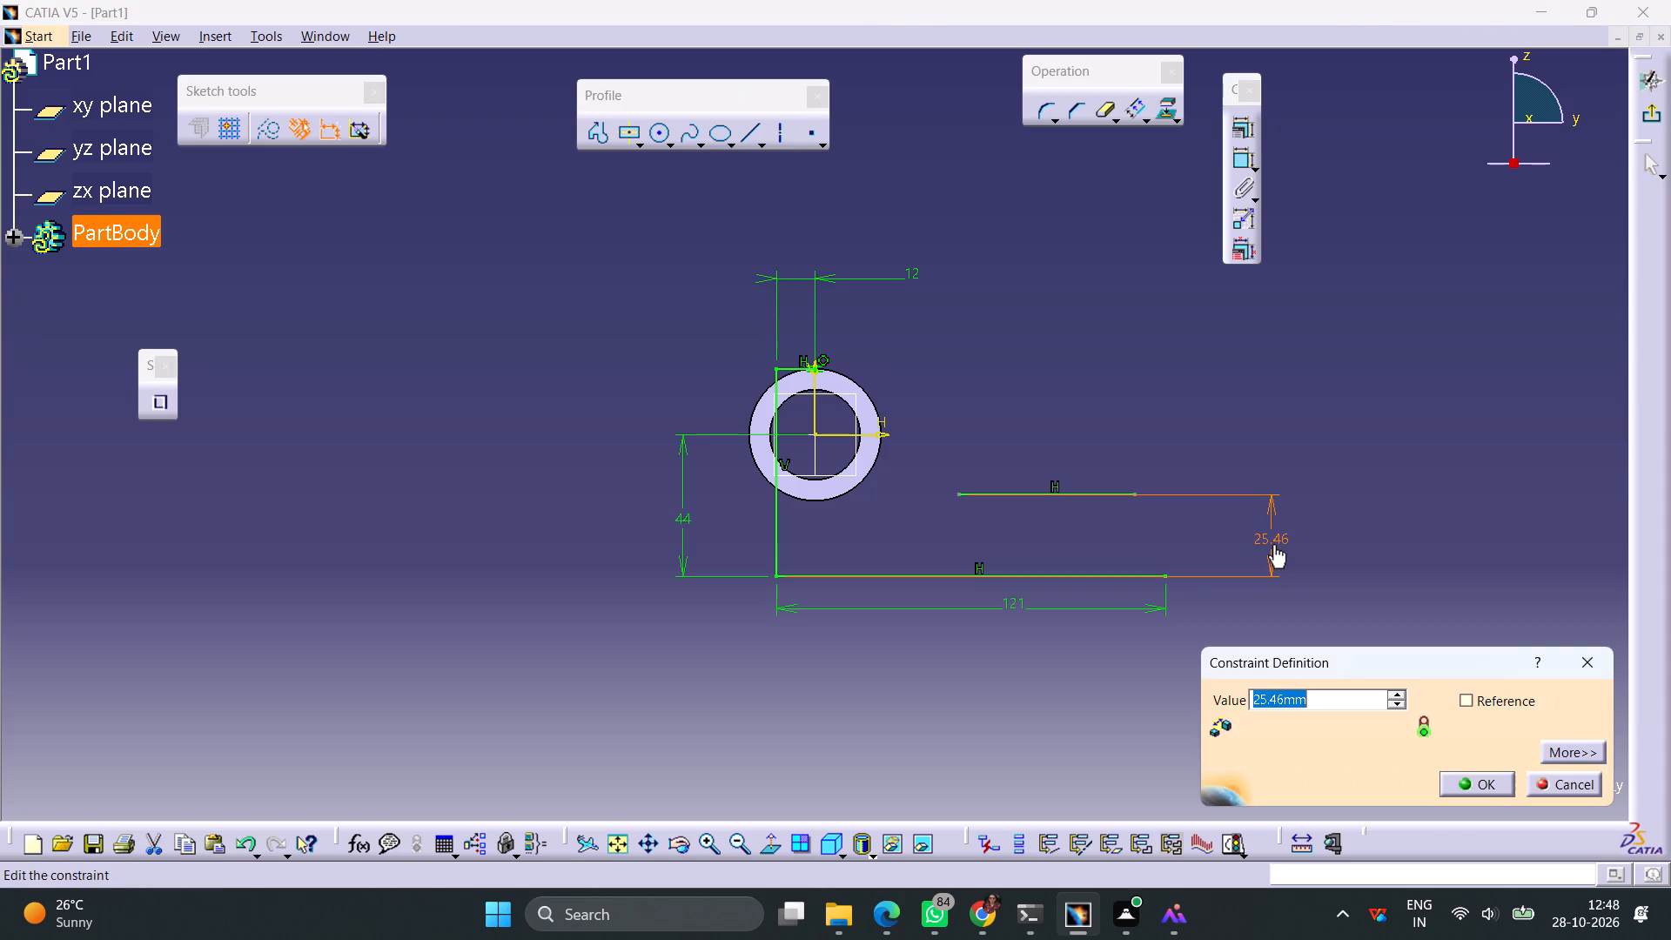
{"action": "type", "text": "29"}
{"action": "key", "text": "Return"}
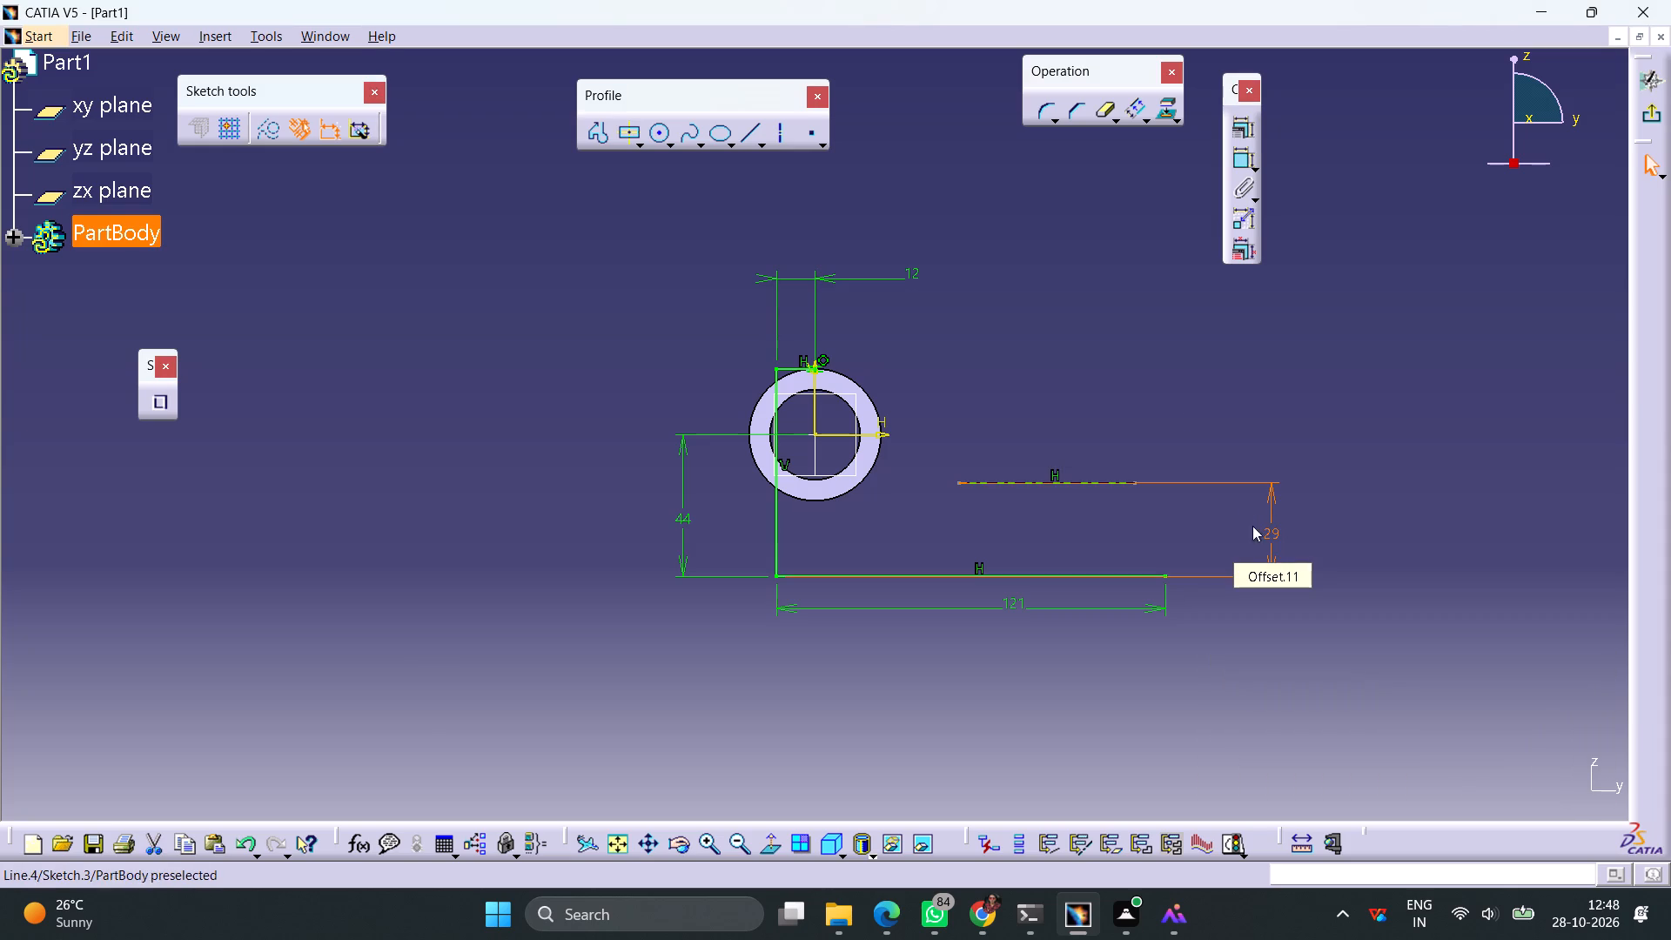
{"action": "left_click", "coordinate": [1185, 394]}
Draw a vertical line from the base line's far end up to the level of the upper horizontal line.
{"action": "left_click", "coordinate": [743, 129]}
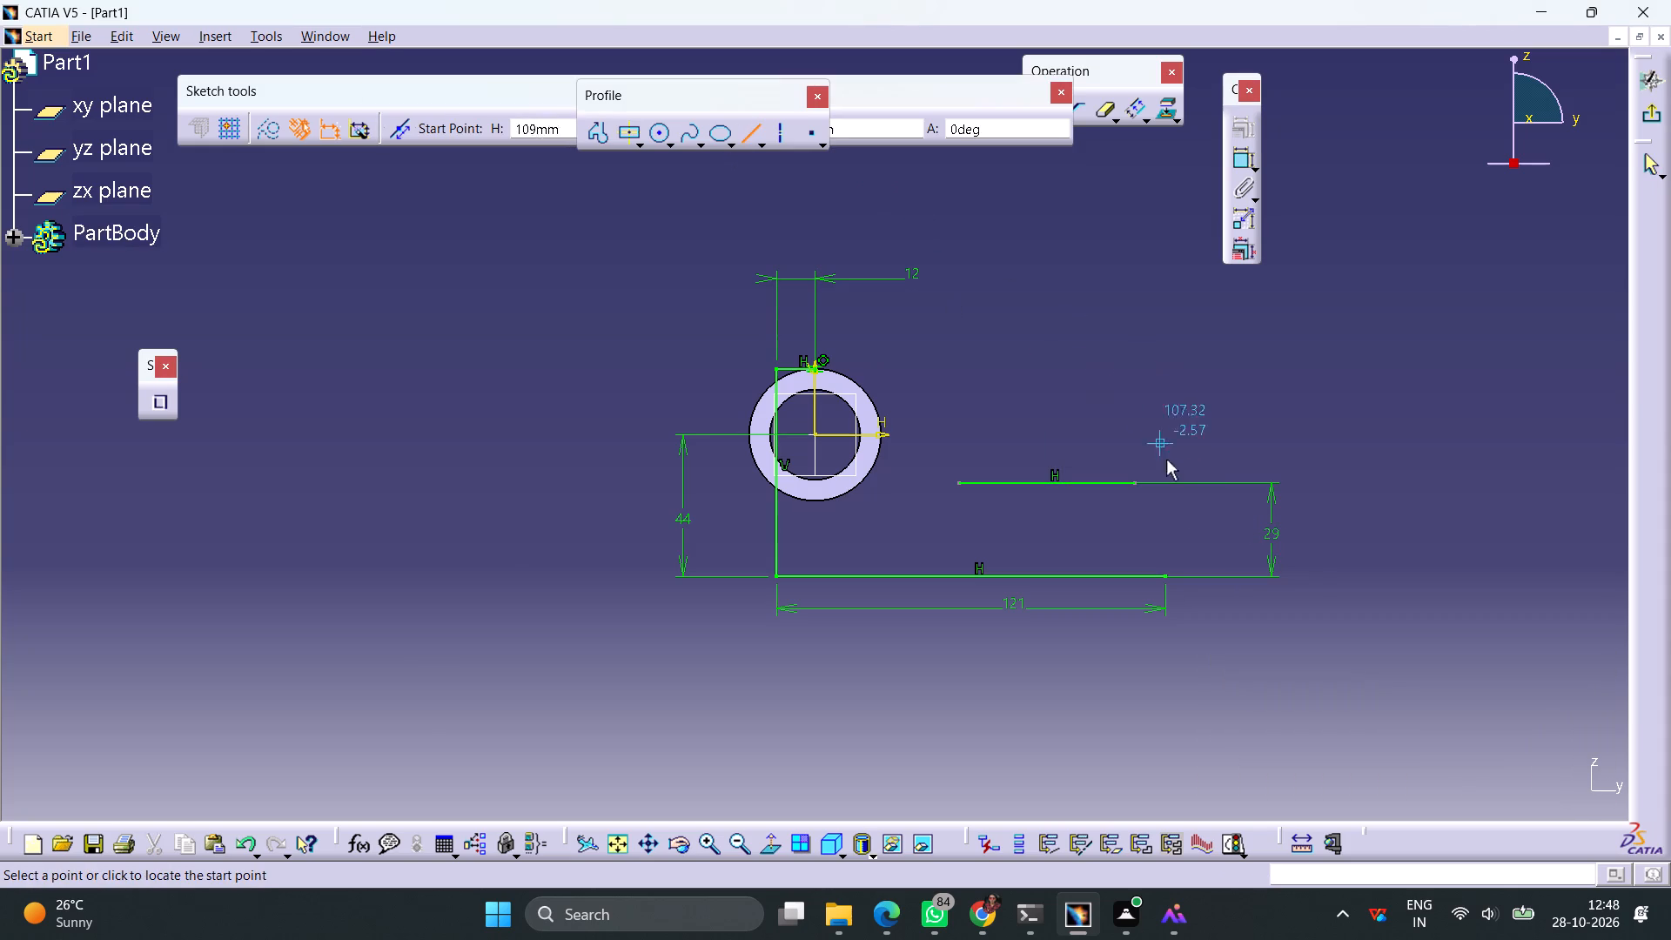
{"action": "left_click", "coordinate": [1166, 578]}
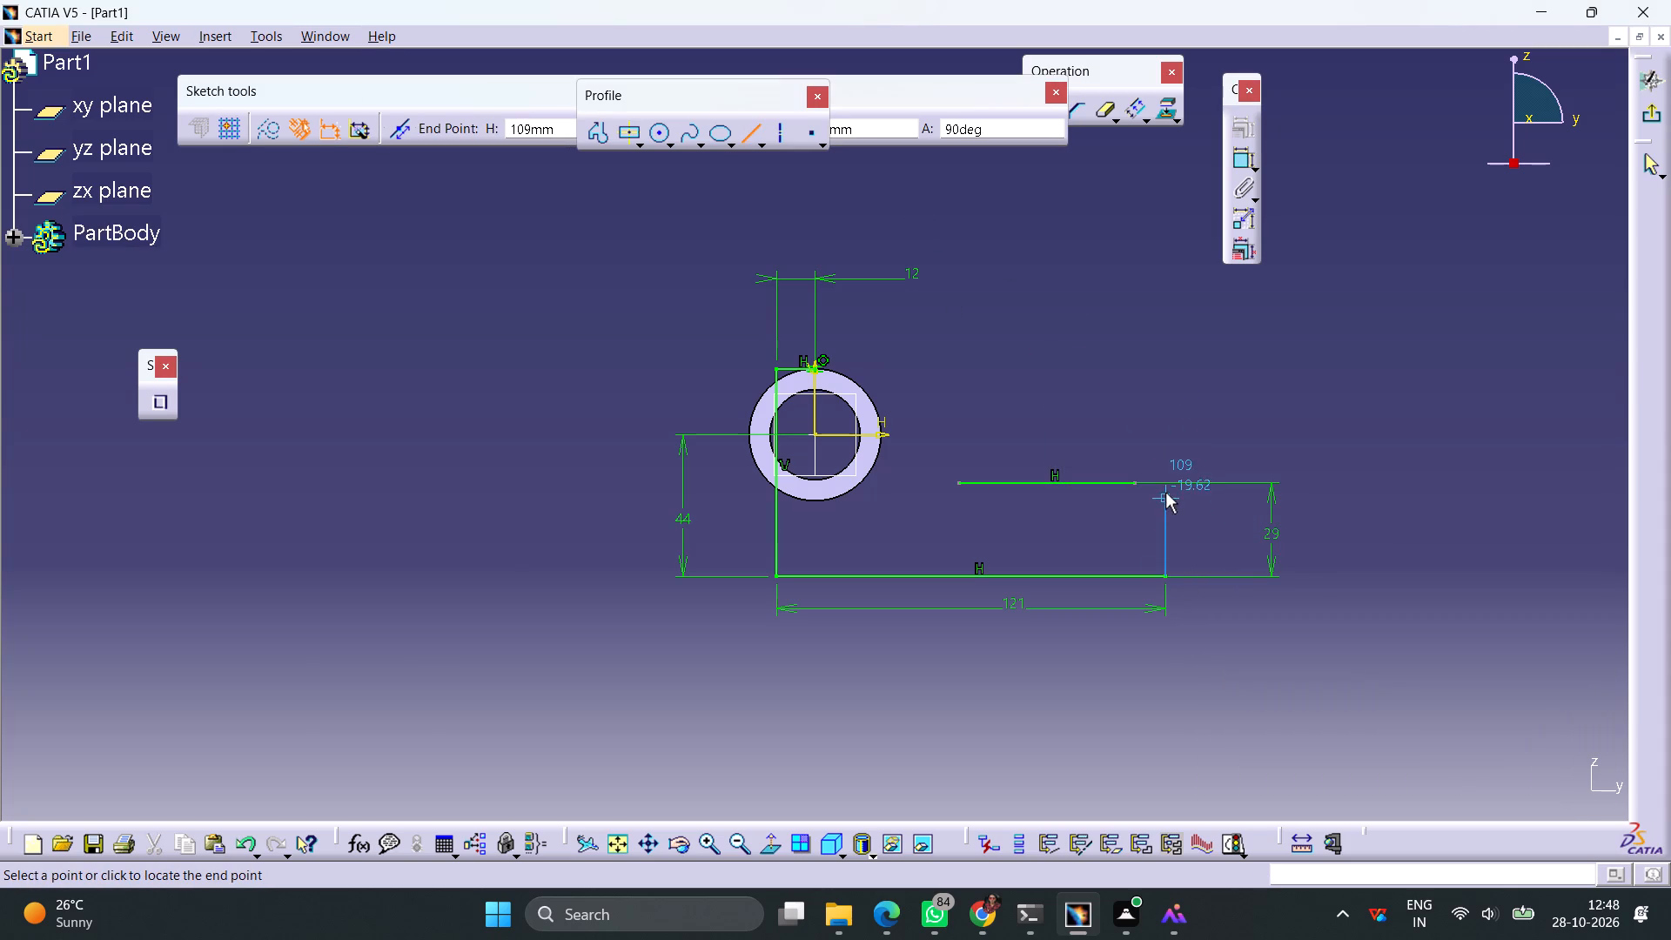
{"action": "left_click", "coordinate": [1167, 481]}
{"action": "left_click", "coordinate": [1184, 425]}
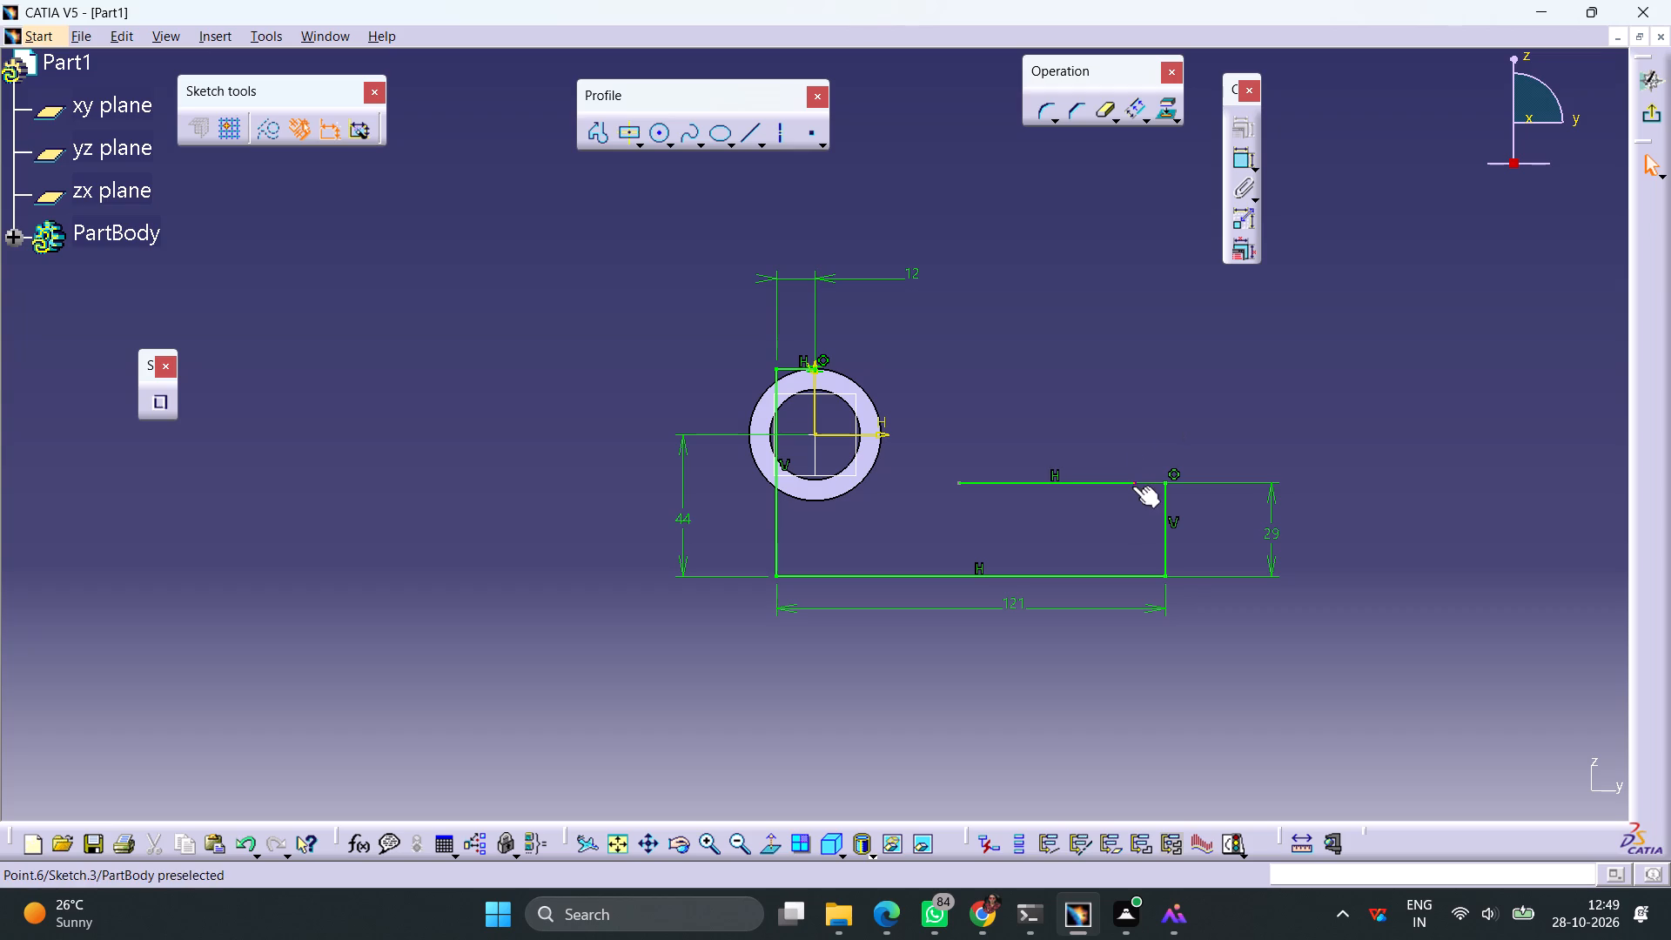
Apply a coincidence constraint between the upper horizontal line's outer end point and the top of the short vertical line.
{"action": "left_click", "coordinate": [1132, 486]}
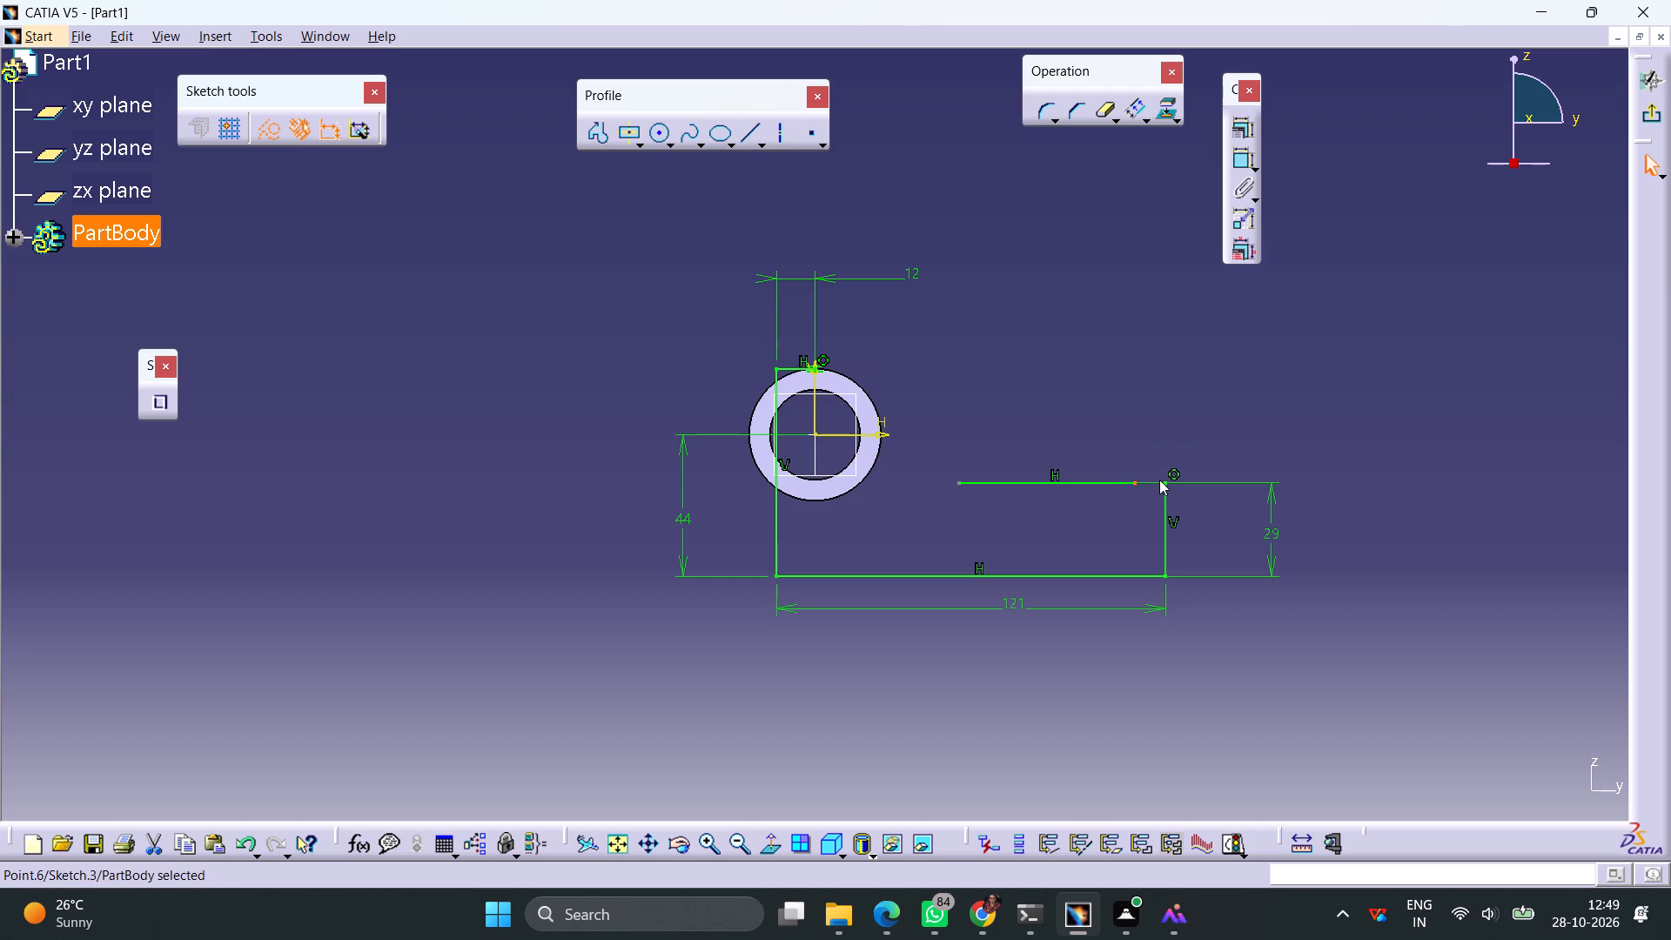
{"action": "left_click", "coordinate": [1164, 482], "text": "ctrl"}
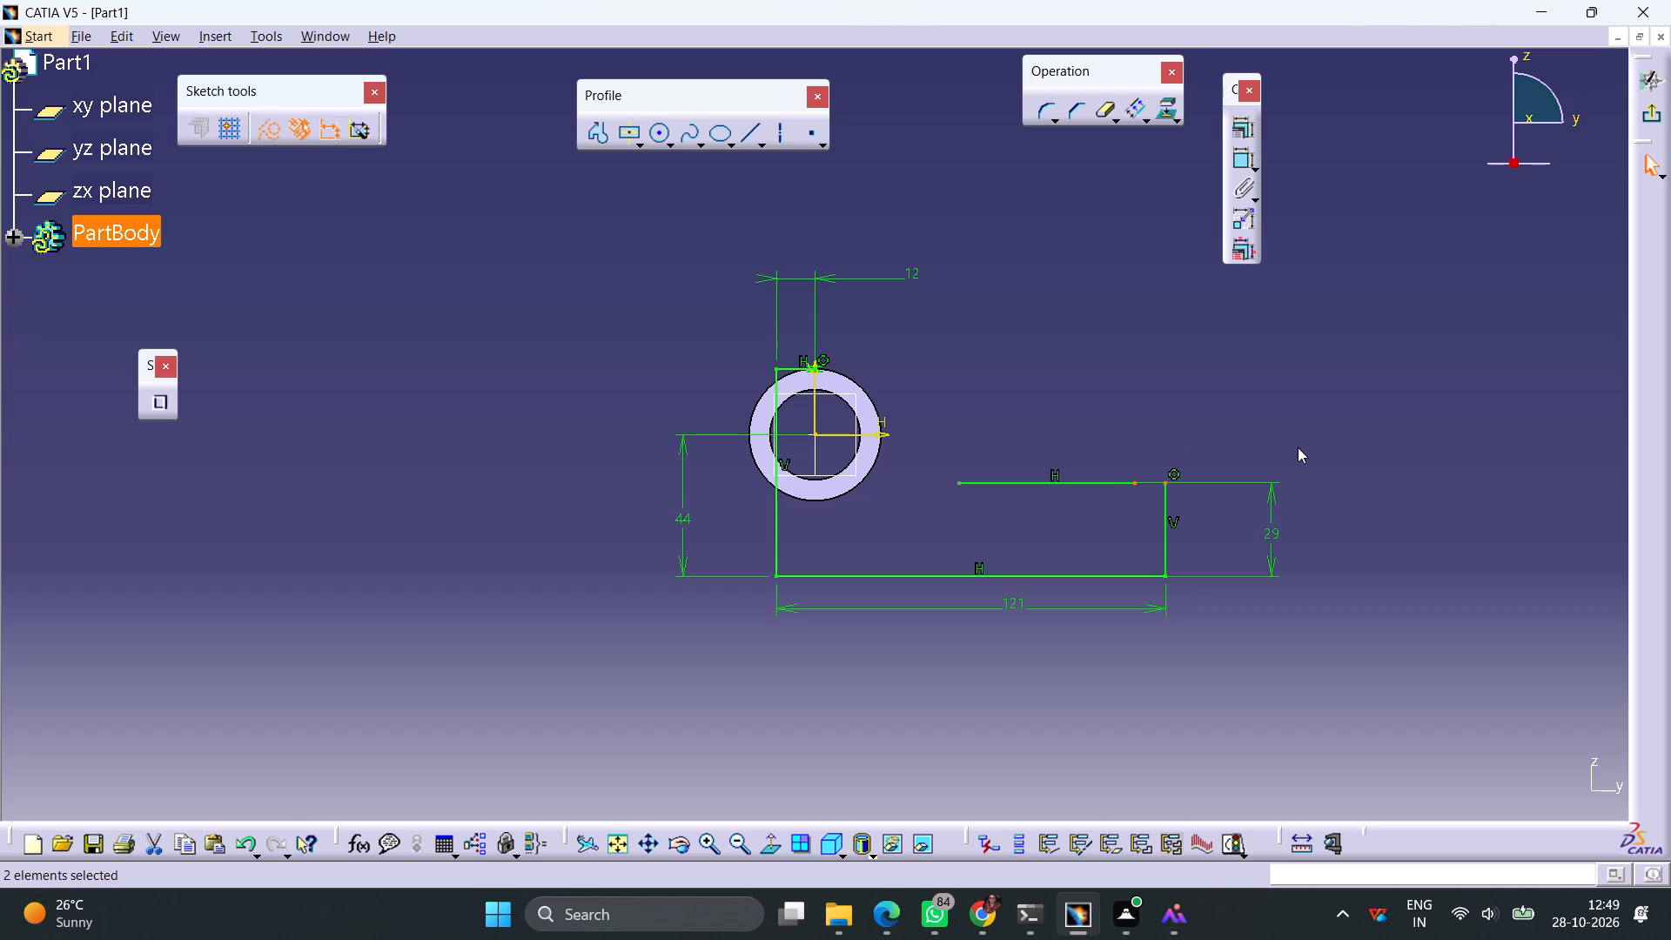
{"action": "left_click", "coordinate": [1240, 115]}
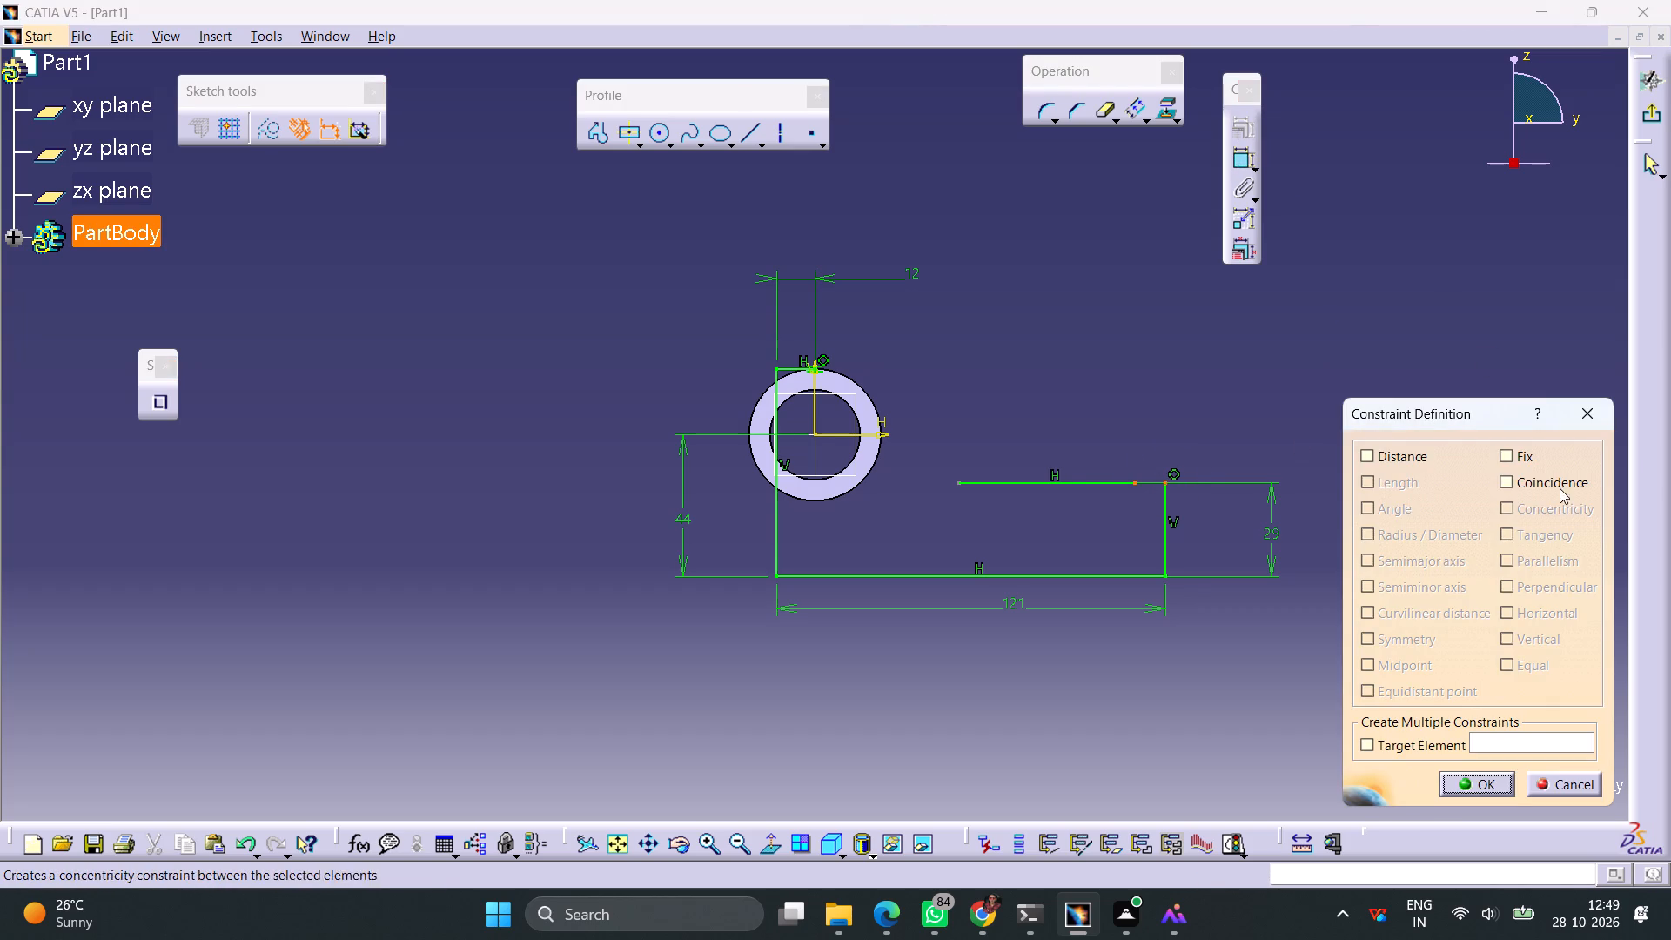
{"action": "left_click", "coordinate": [1557, 480]}
{"action": "left_click", "coordinate": [1480, 777]}
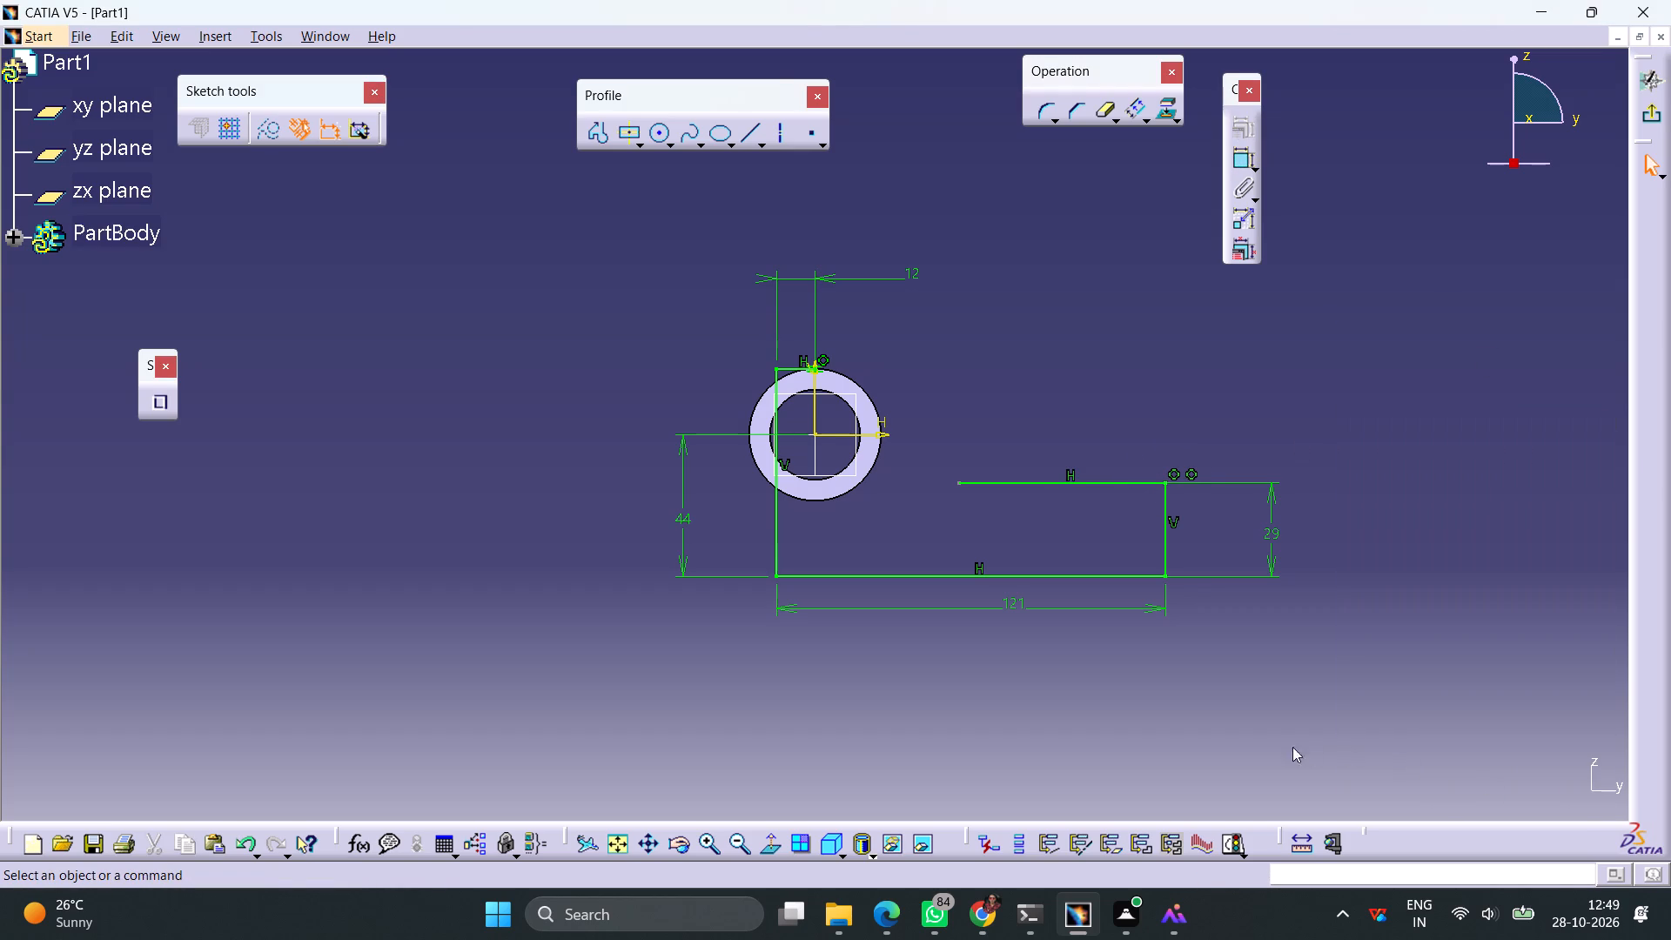
Apply a coincidence constraint between the upper horizontal line's inner end point and the cylinder's outer circular edge.
{"action": "left_click", "coordinate": [960, 481]}
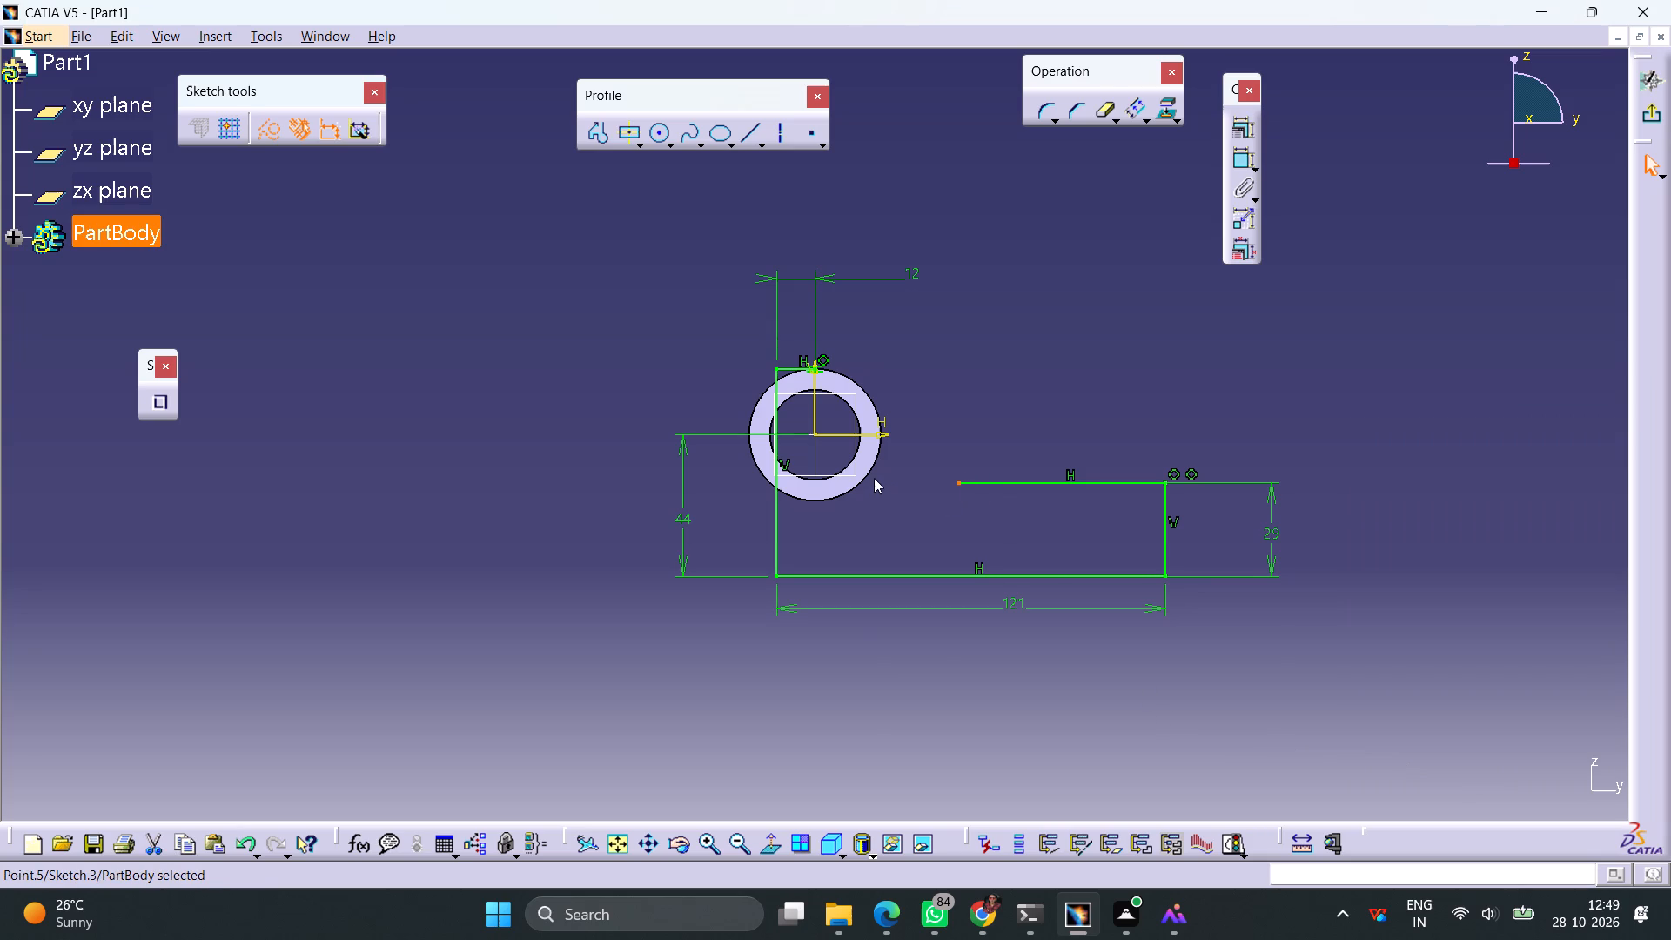
{"action": "left_click", "coordinate": [869, 469], "text": "ctrl"}
{"action": "left_click", "coordinate": [1242, 131]}
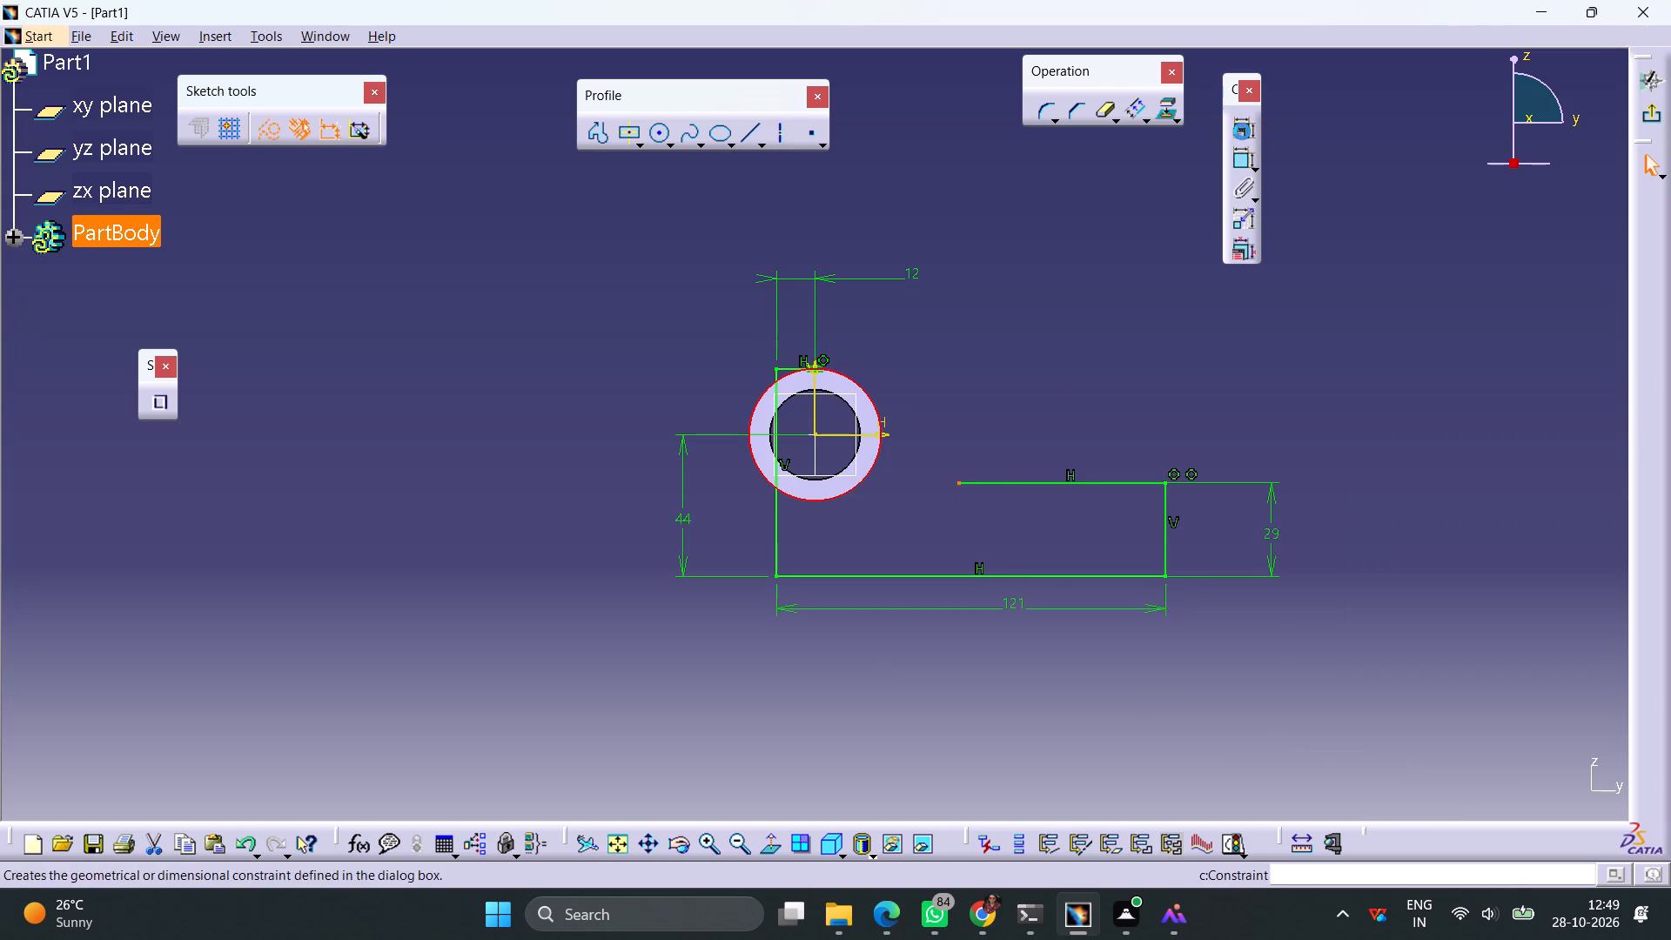
{"action": "left_click", "coordinate": [1520, 481]}
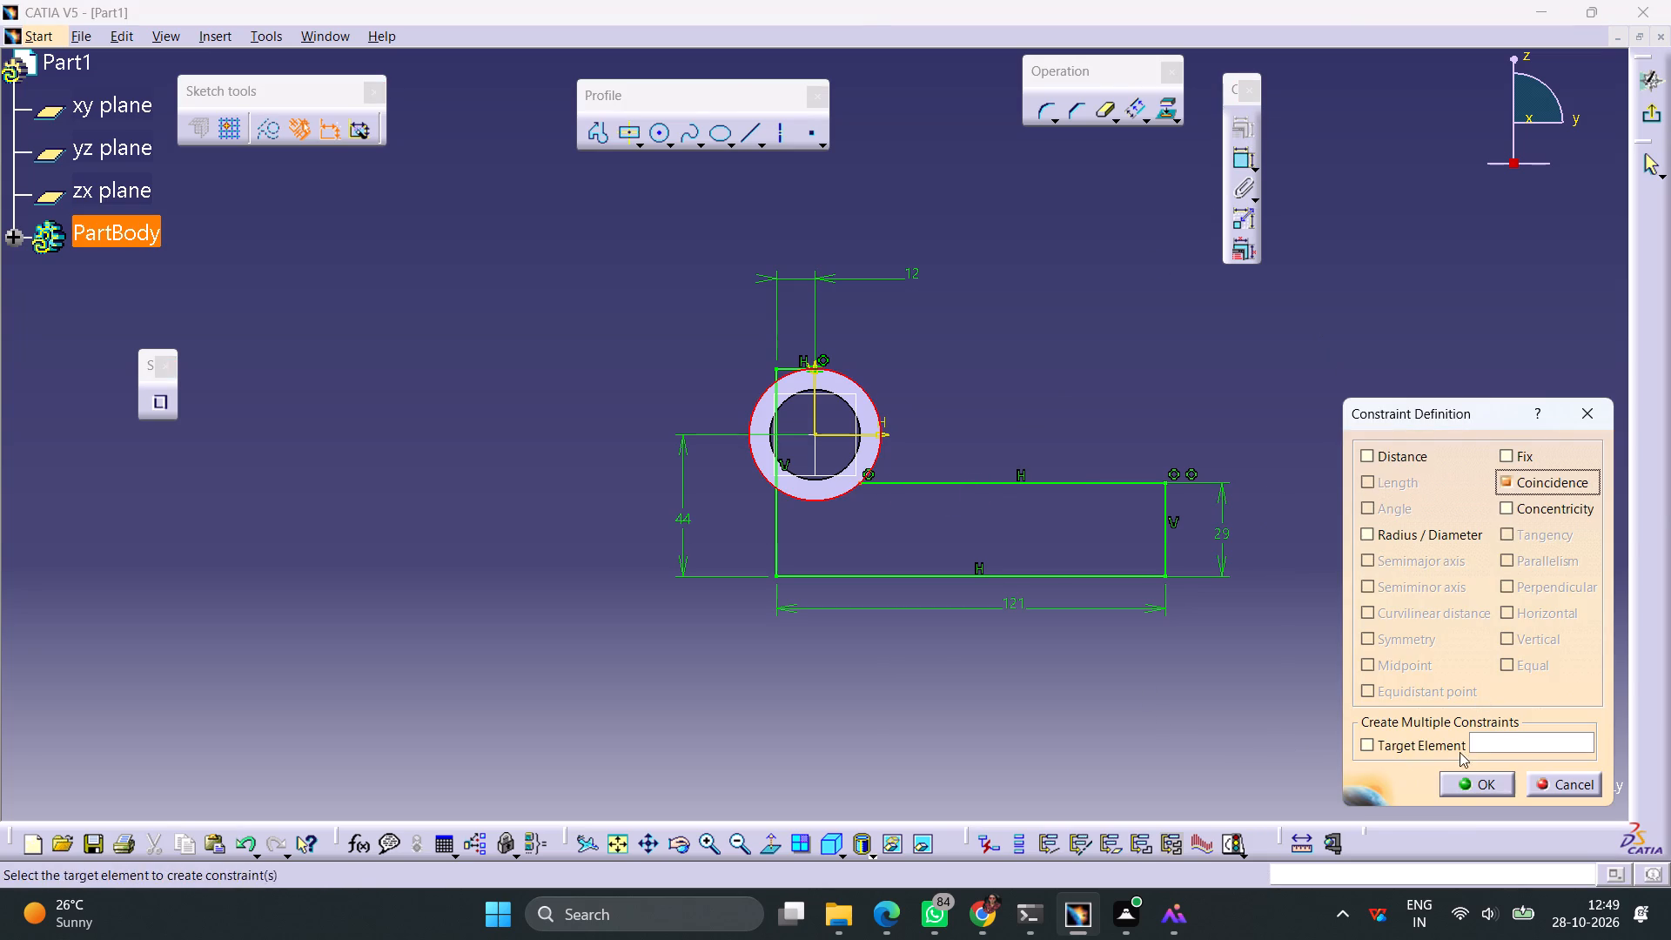
{"action": "left_click", "coordinate": [1460, 780]}
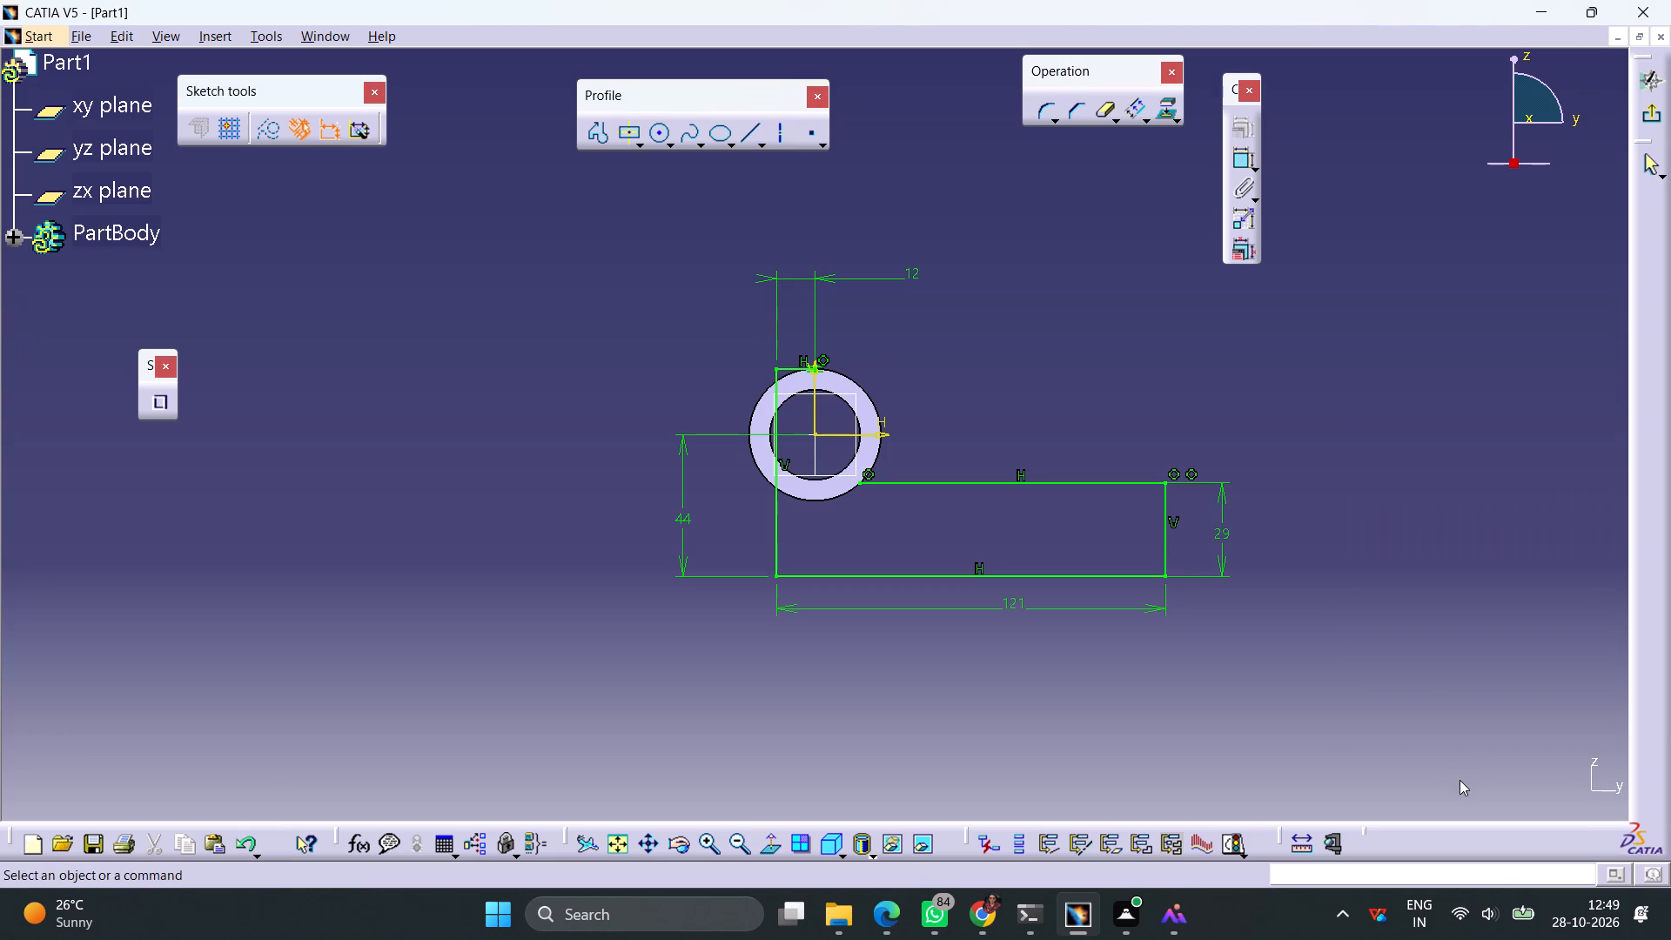
Project the cylinder's outer circular edge onto the sketch plane with Project 3D Elements.
{"action": "left_click", "coordinate": [1137, 384]}
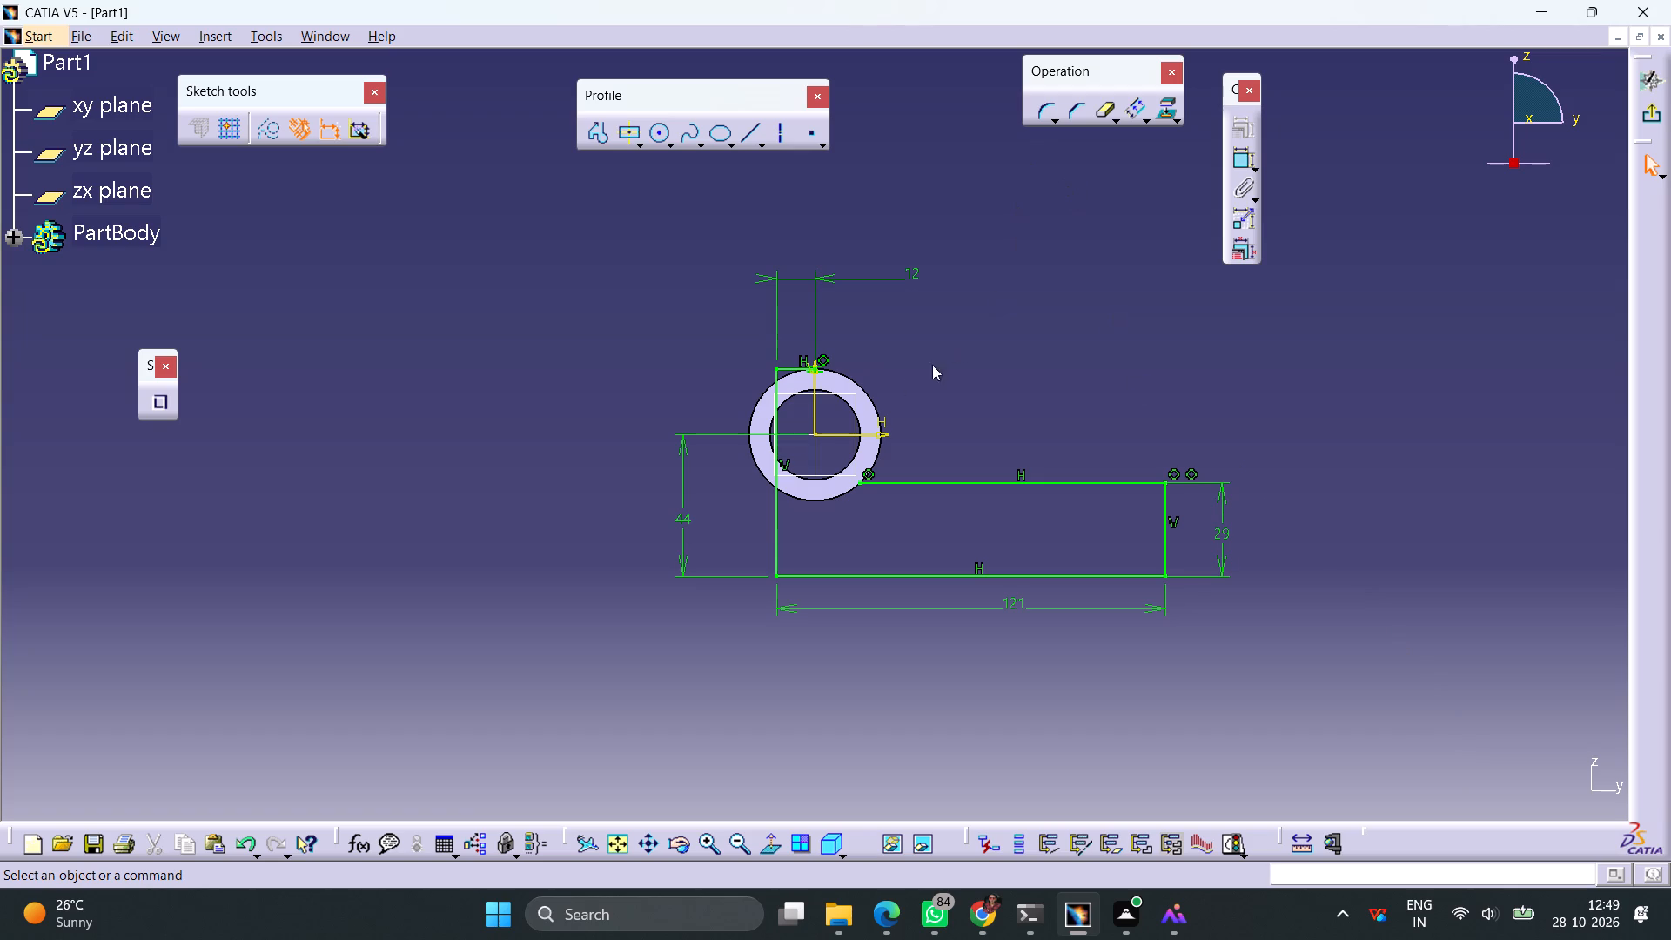
{"action": "left_click", "coordinate": [873, 400]}
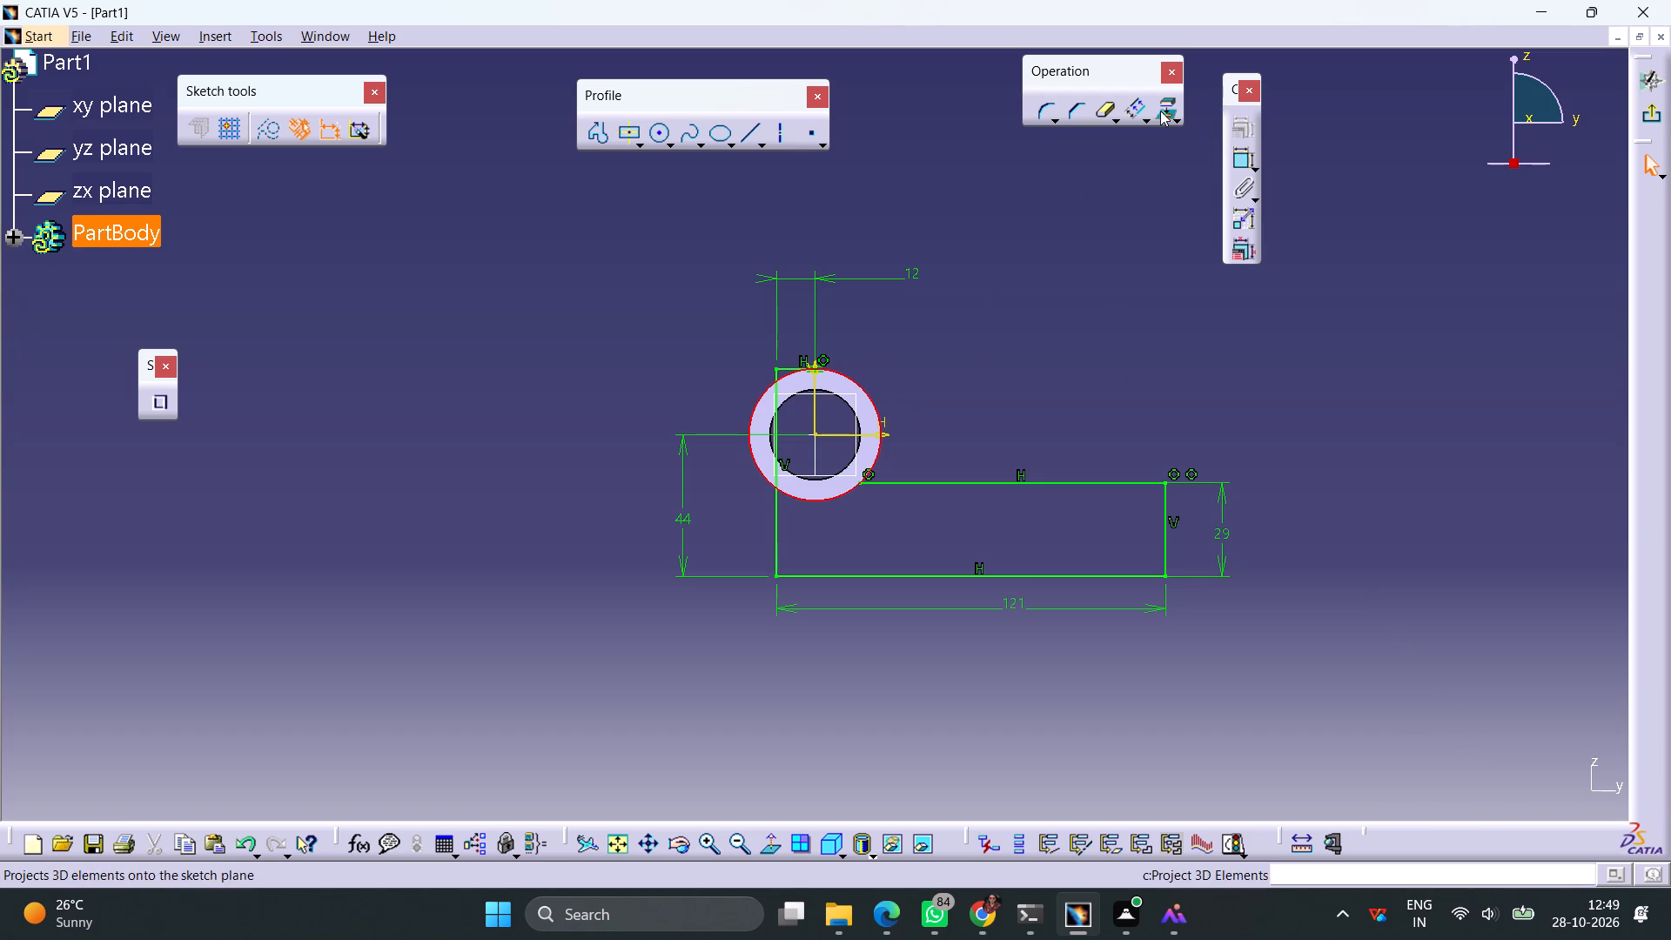
{"action": "left_click", "coordinate": [1160, 111]}
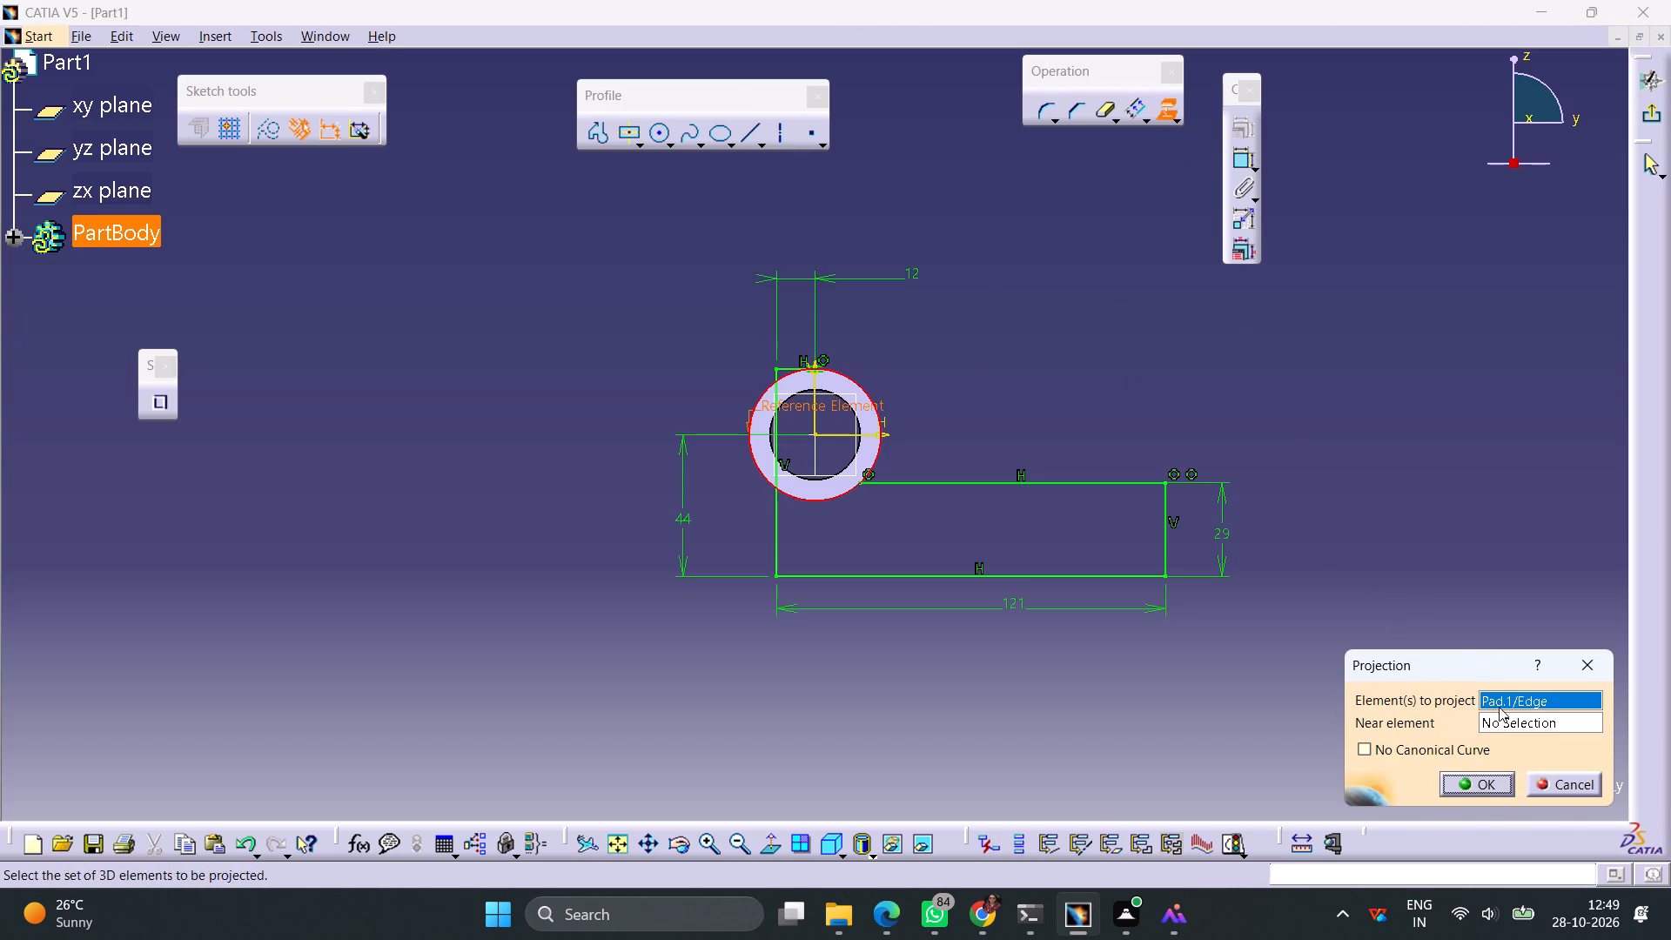
{"action": "left_click", "coordinate": [1480, 780]}
{"action": "left_click", "coordinate": [1241, 399]}
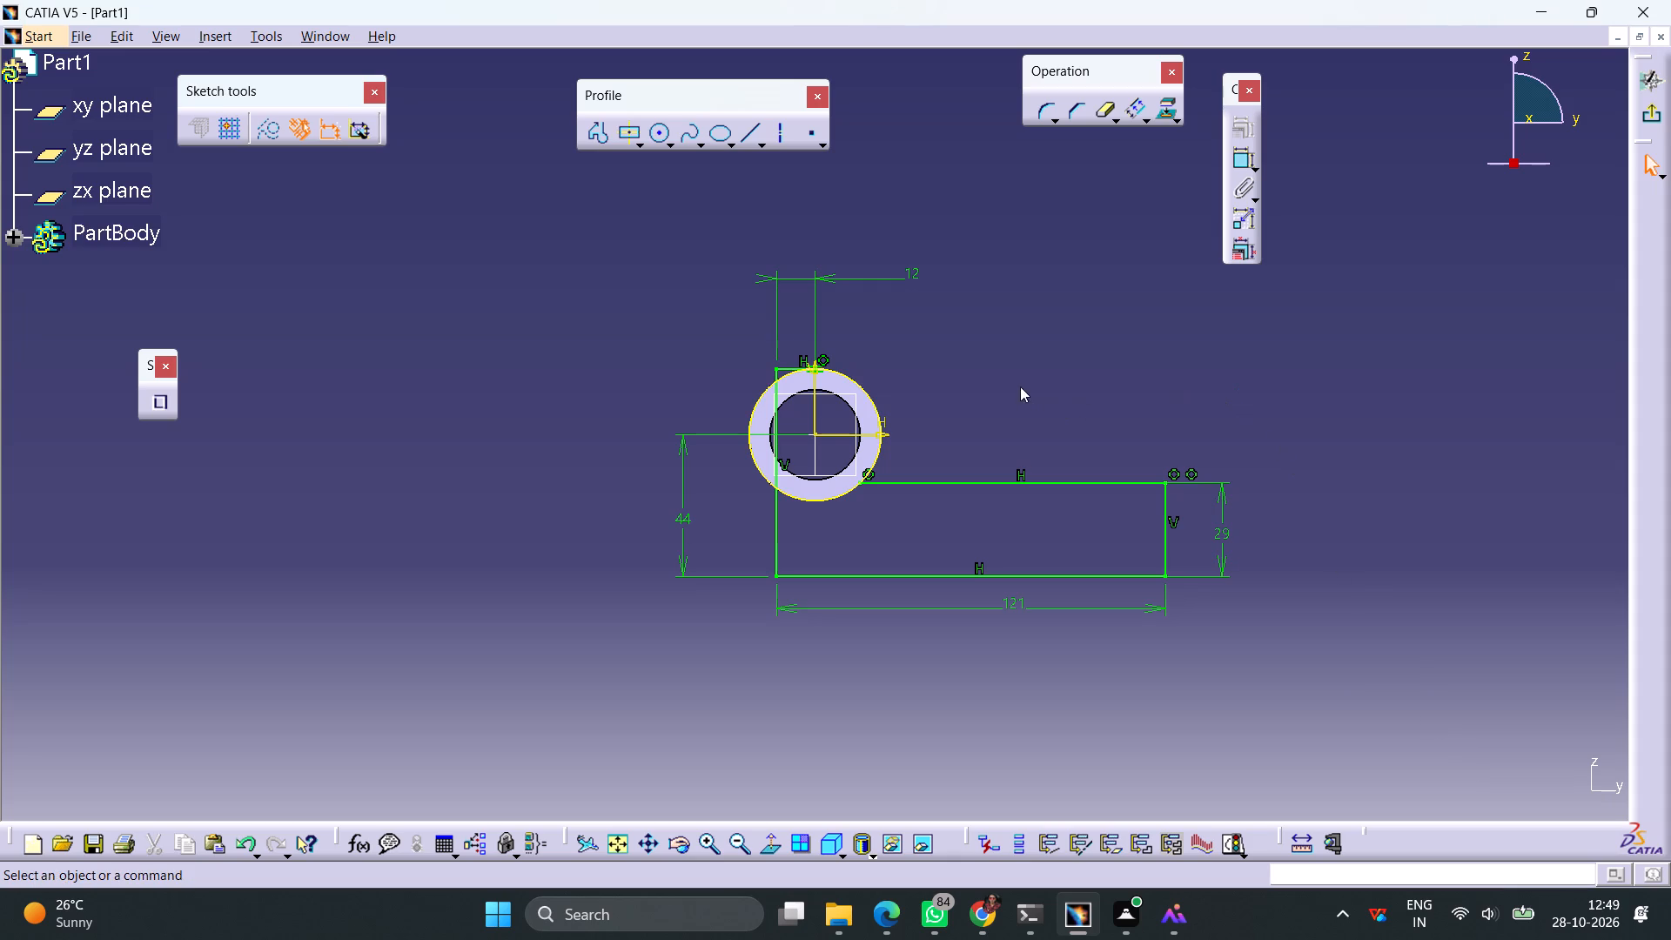
Add a corner fillet between the projected circle and the upper horizontal line, outside the cylinder, and set its radius to 6 mm.
{"action": "middle_click_drag", "start_coordinate": [1007, 354], "coordinate": [1028, 245], "text": "ctrl"}
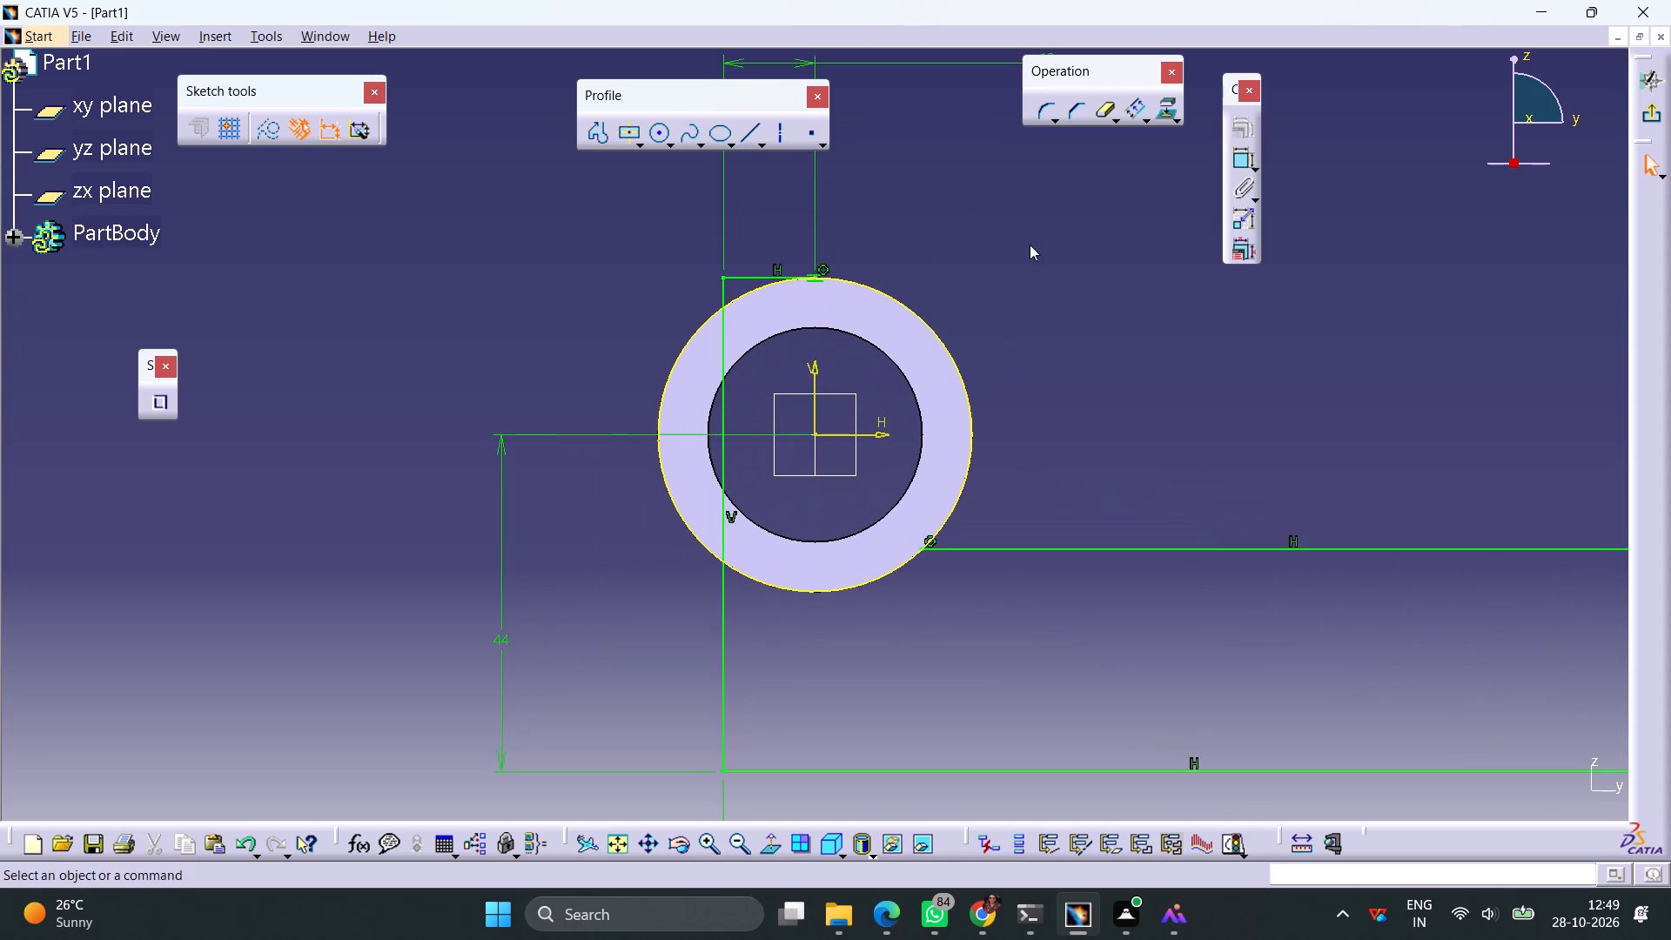
{"action": "left_click", "coordinate": [1032, 111]}
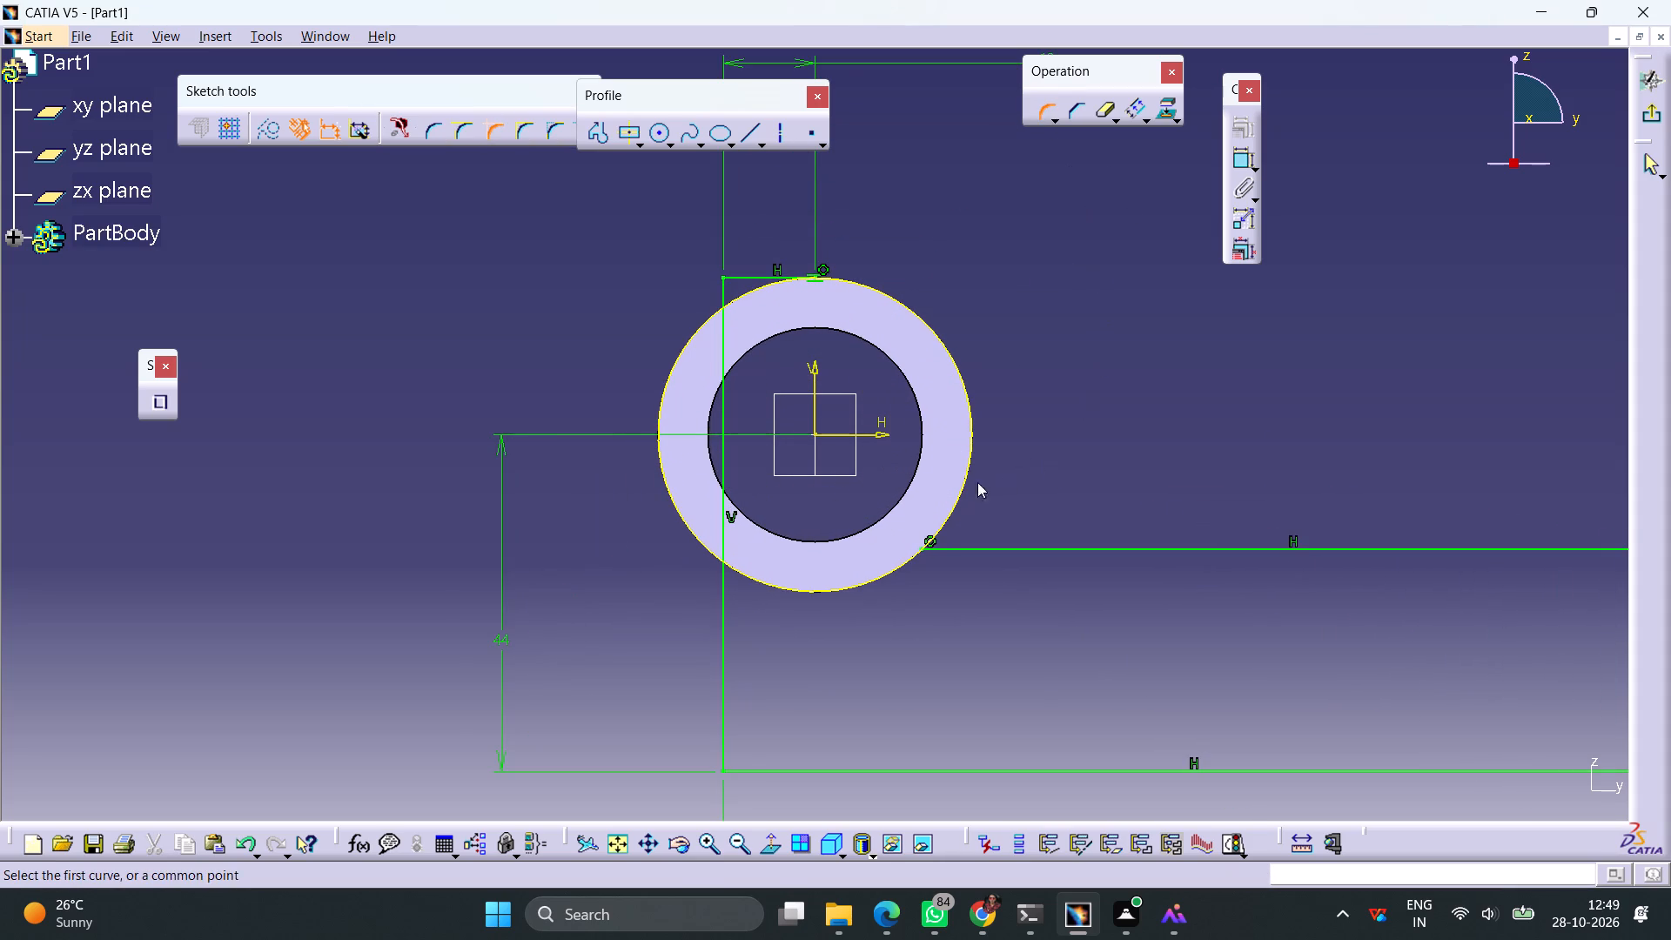
{"action": "left_click", "coordinate": [960, 493]}
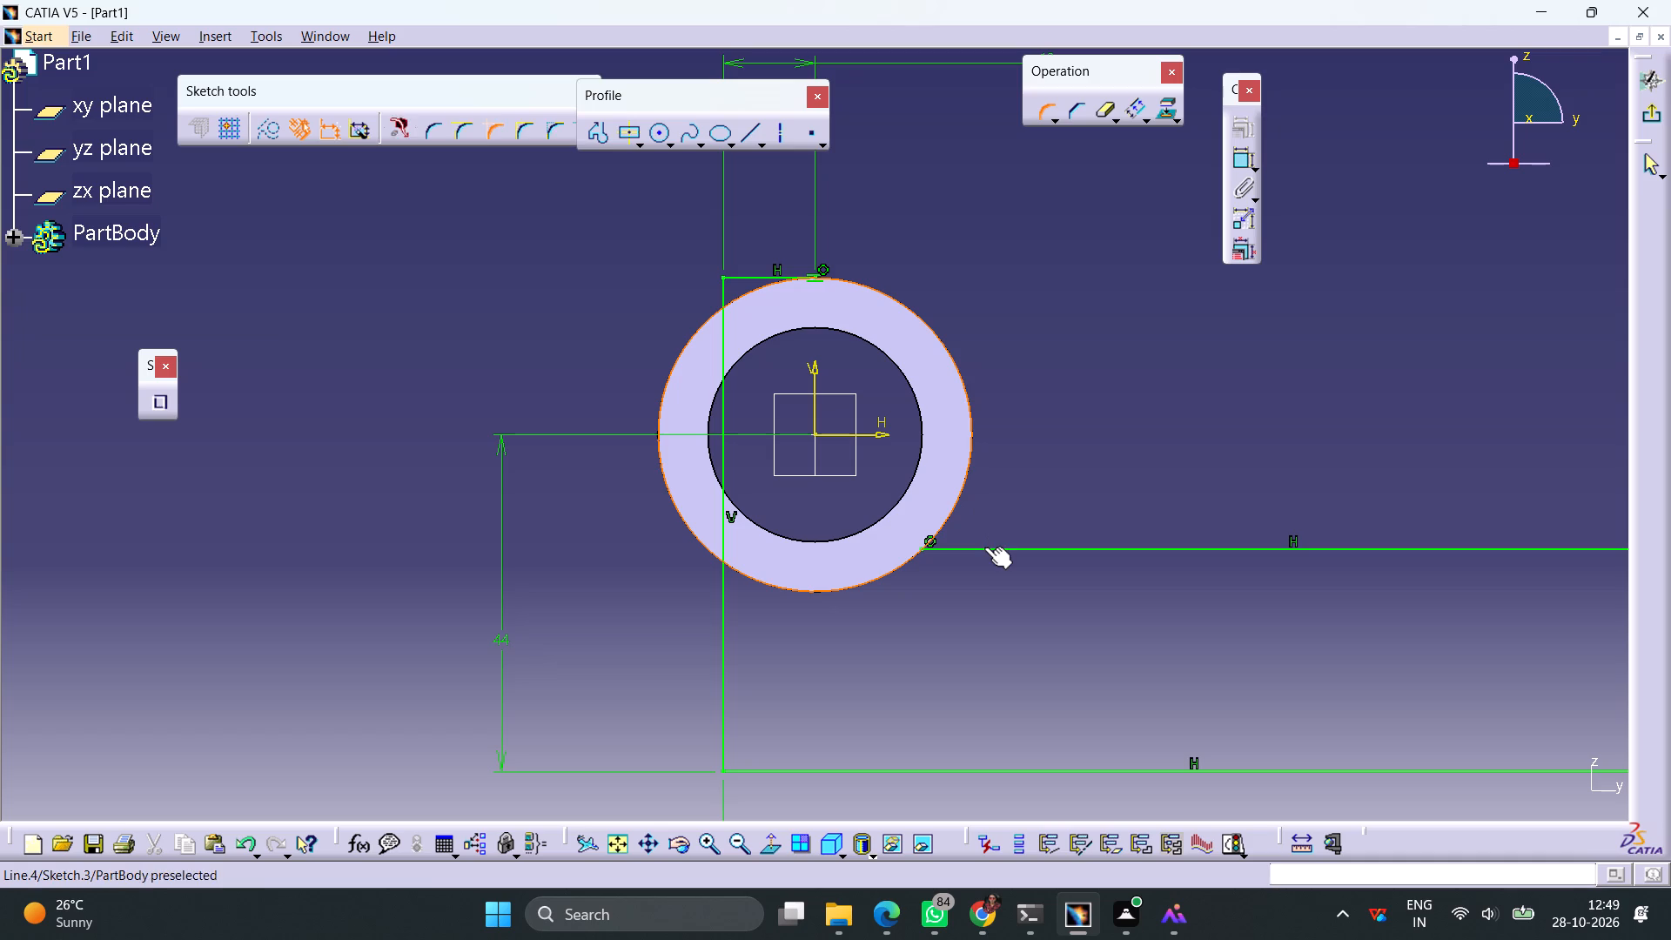
{"action": "left_click", "coordinate": [984, 547]}
{"action": "left_click", "coordinate": [979, 540]}
{"action": "double_click", "coordinate": [983, 517]}
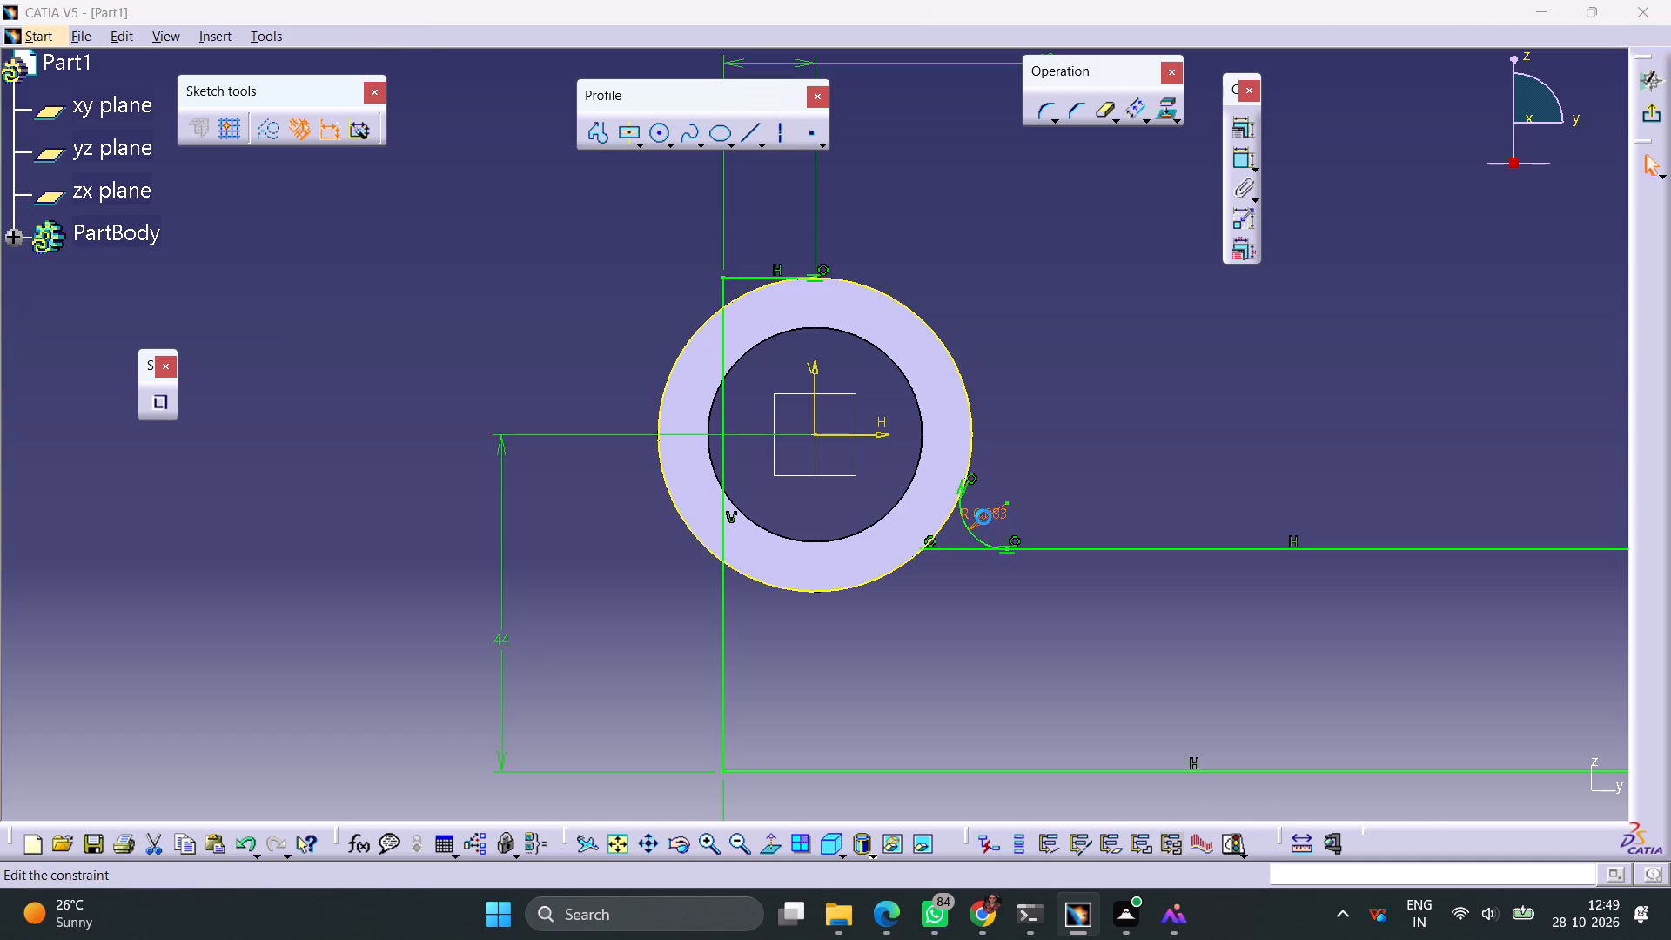
{"action": "key", "text": "6"}
{"action": "key", "text": "Return"}
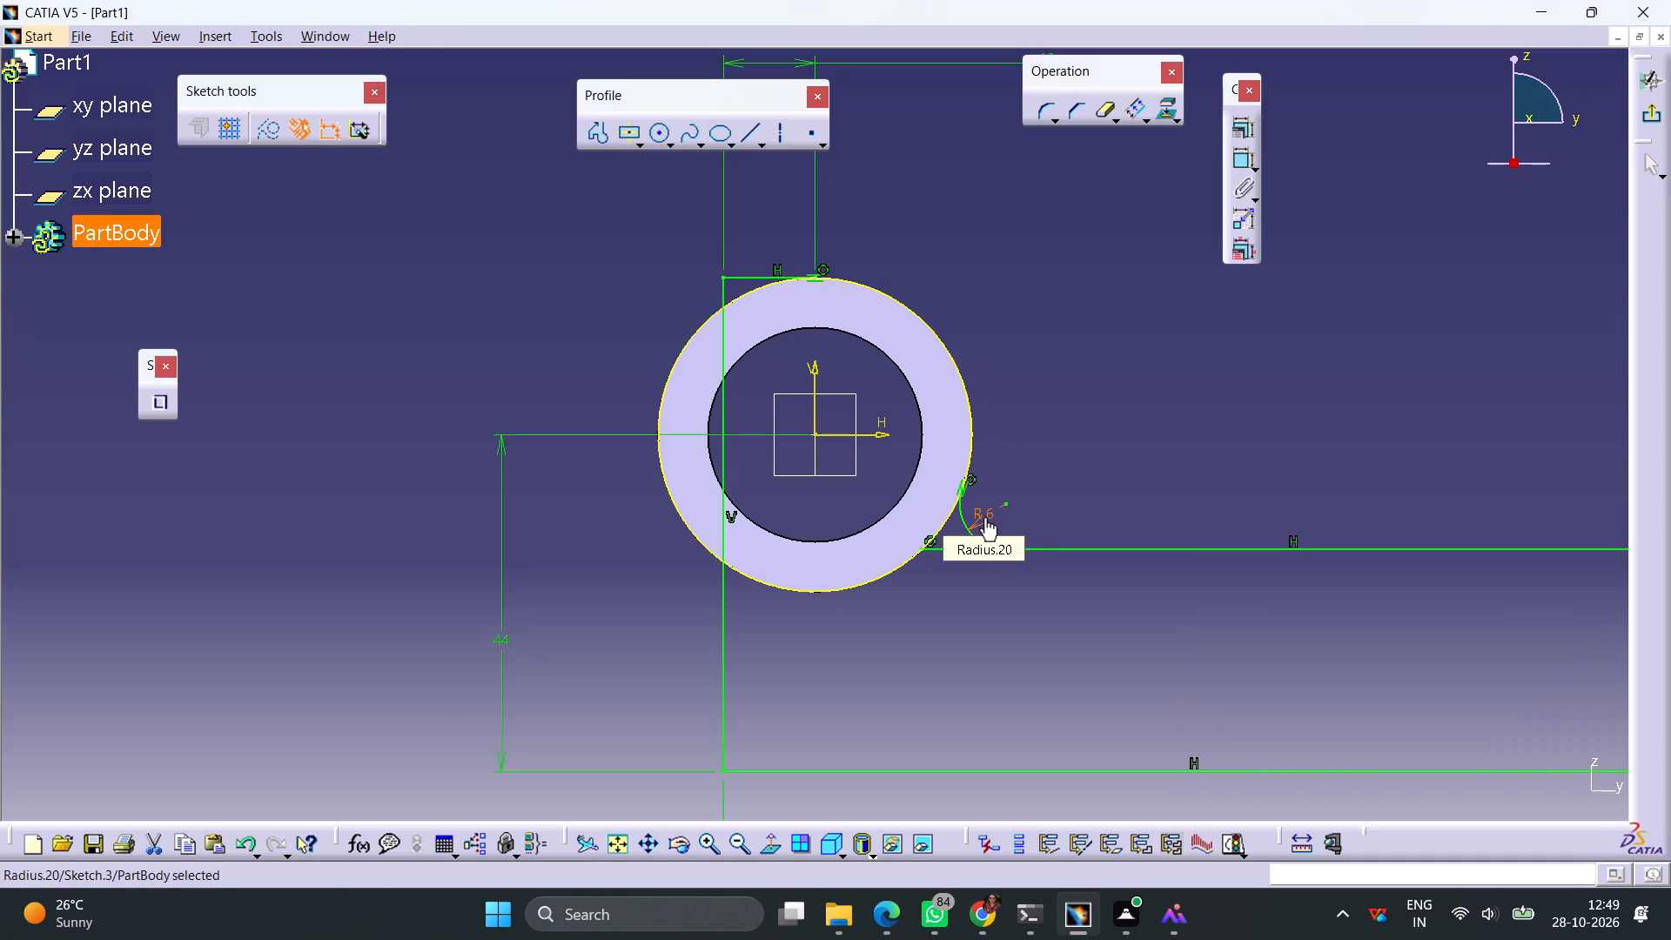
Quick-trim the upper line's stub at the fillet, the vertical line inside the projected circle, and the circle's upper-right and left arcs.
{"action": "left_click", "coordinate": [1097, 117]}
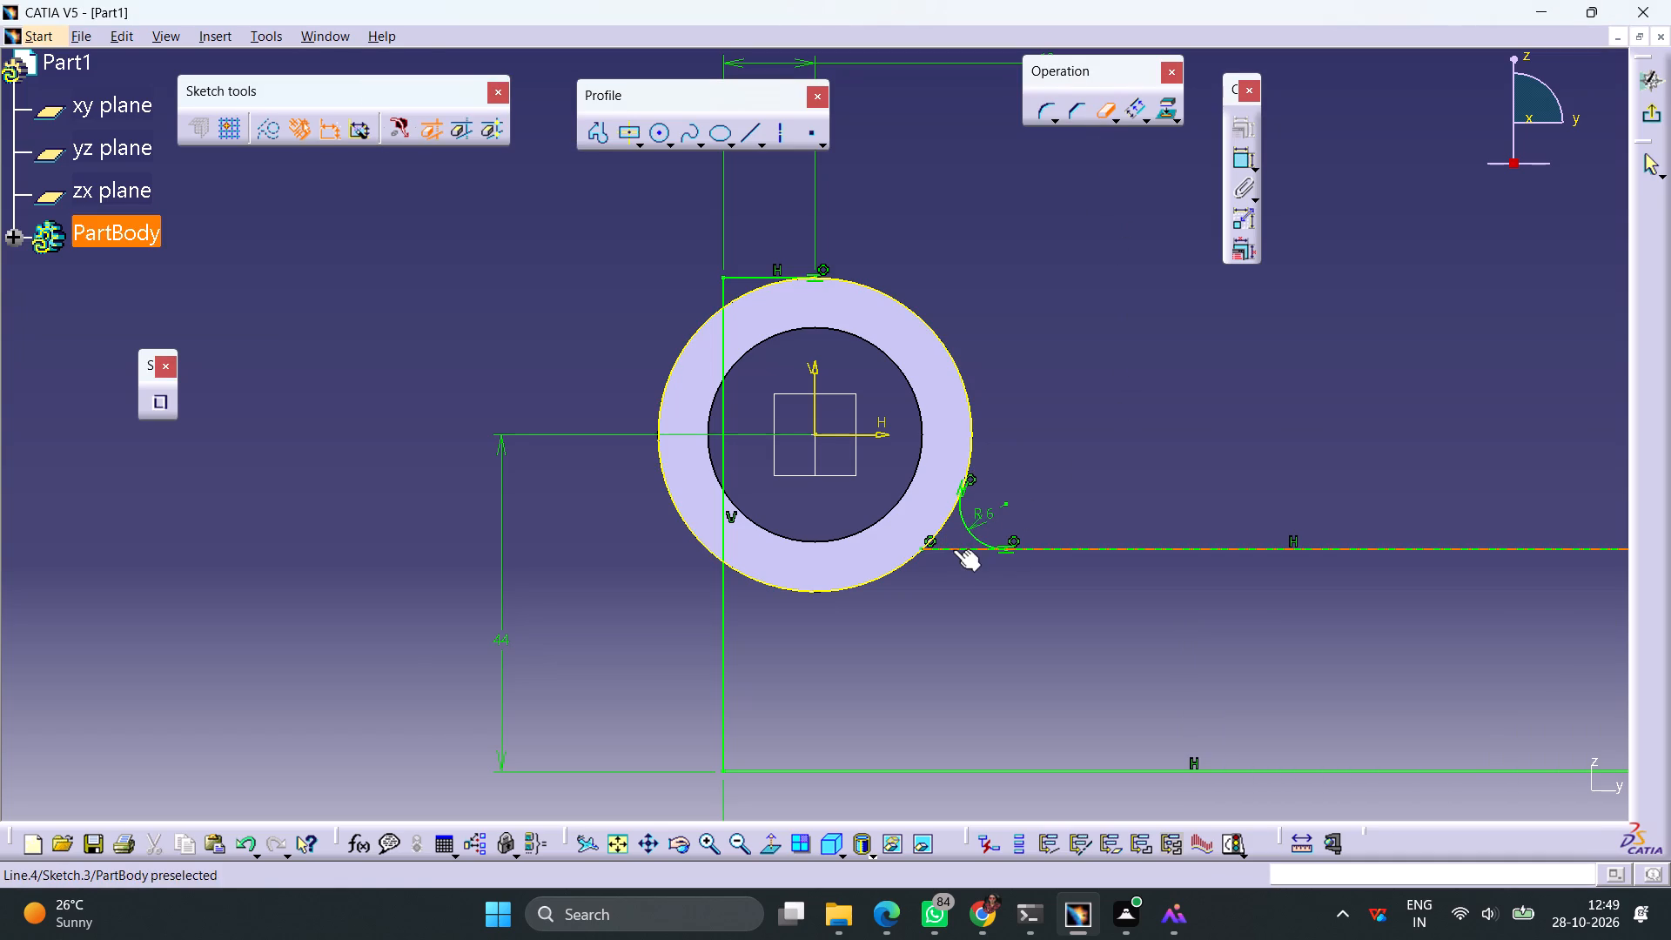
{"action": "left_click", "coordinate": [953, 549]}
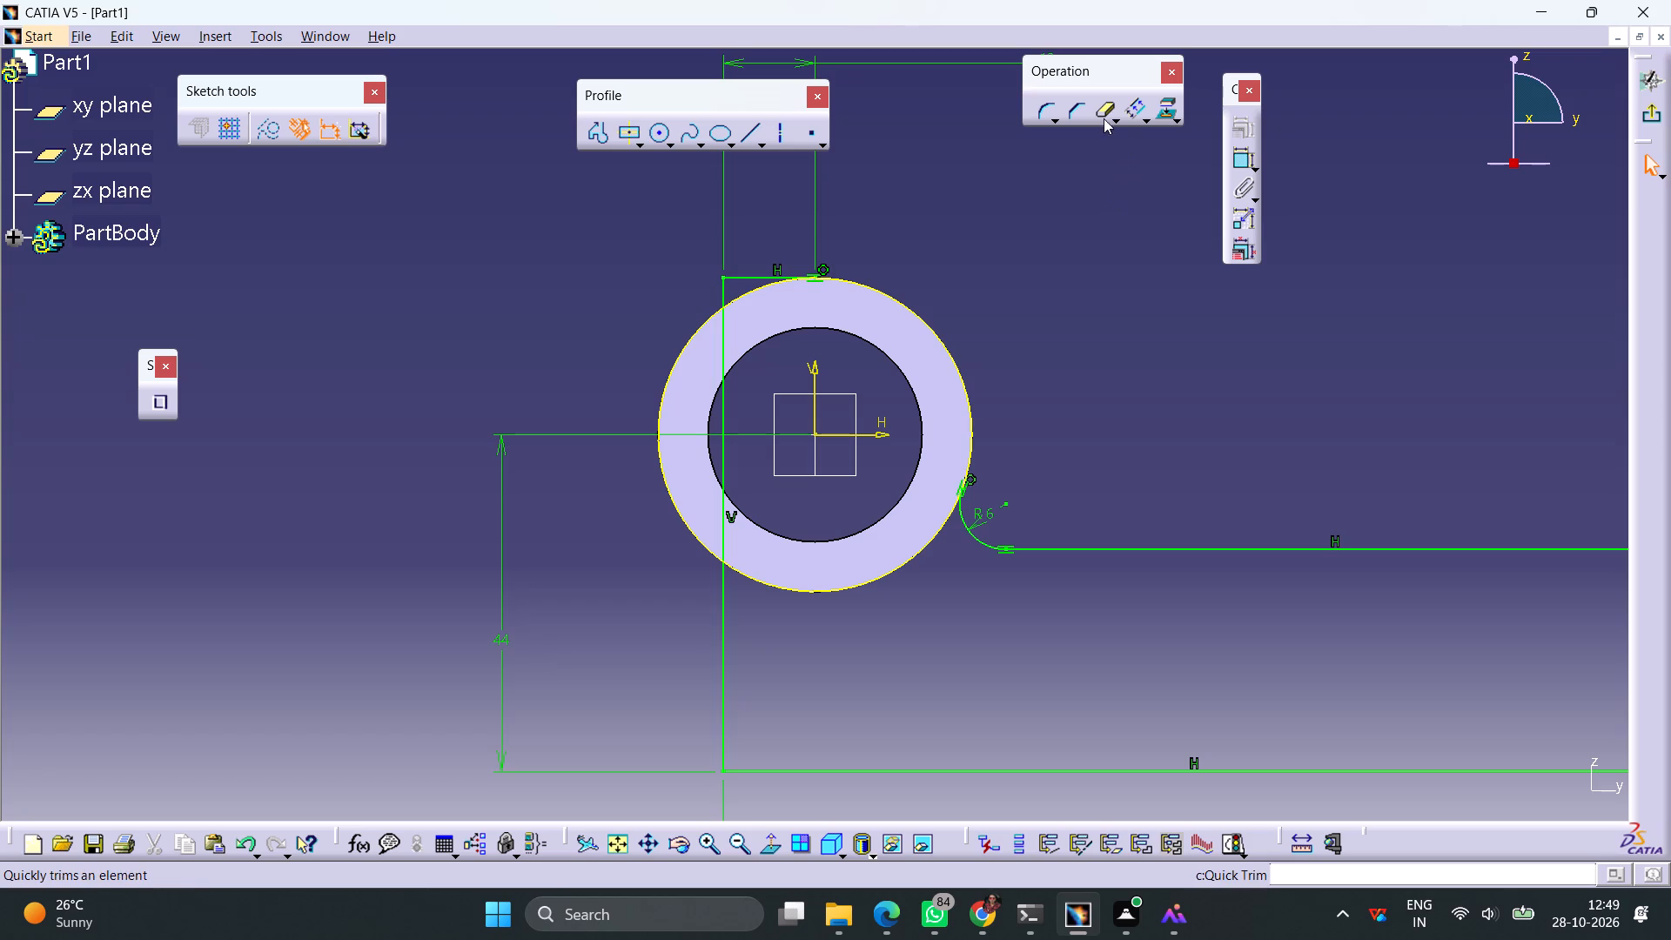
{"action": "left_click", "coordinate": [1103, 115]}
{"action": "left_click", "coordinate": [945, 342]}
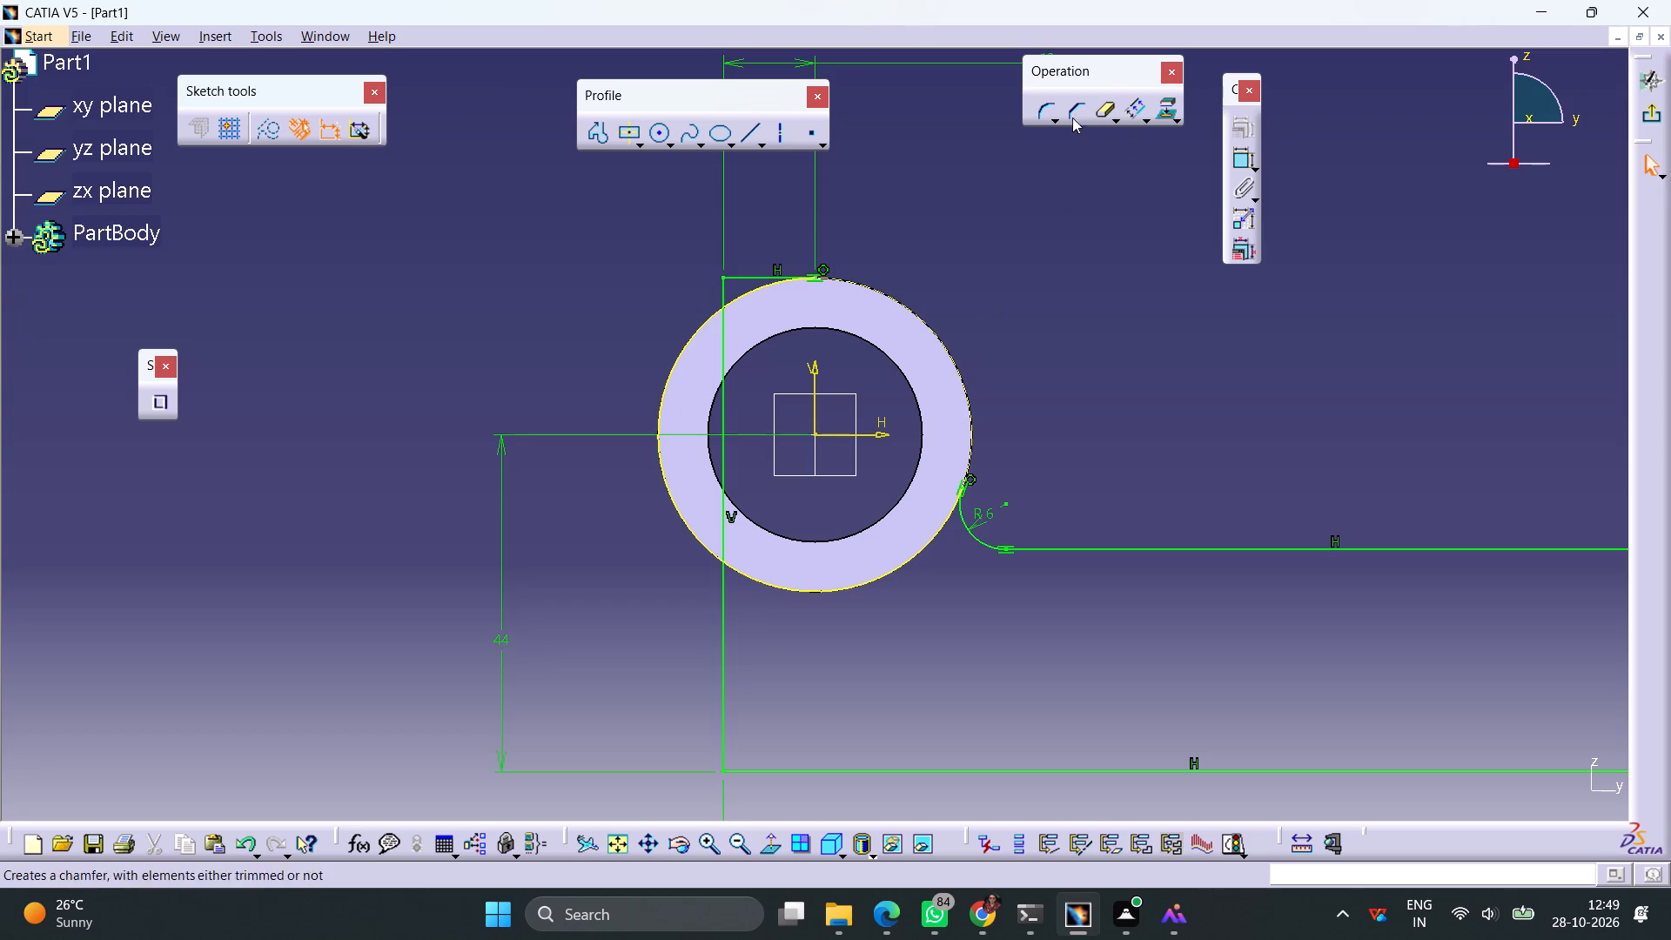
{"action": "left_click", "coordinate": [1098, 109]}
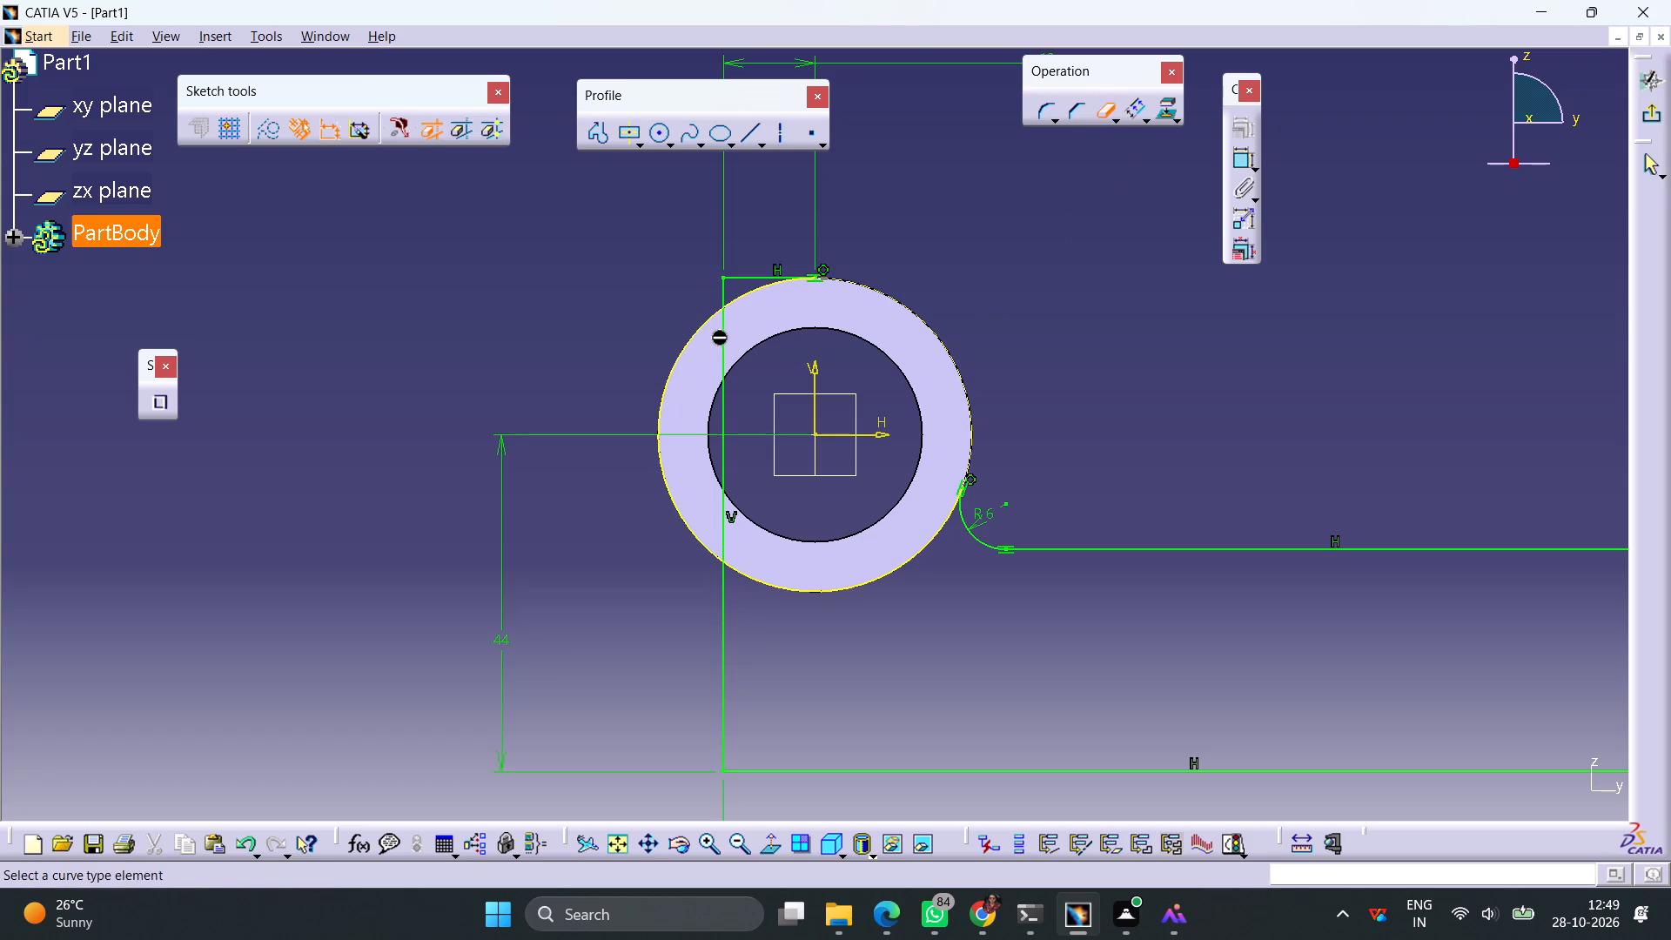
{"action": "left_click", "coordinate": [722, 334]}
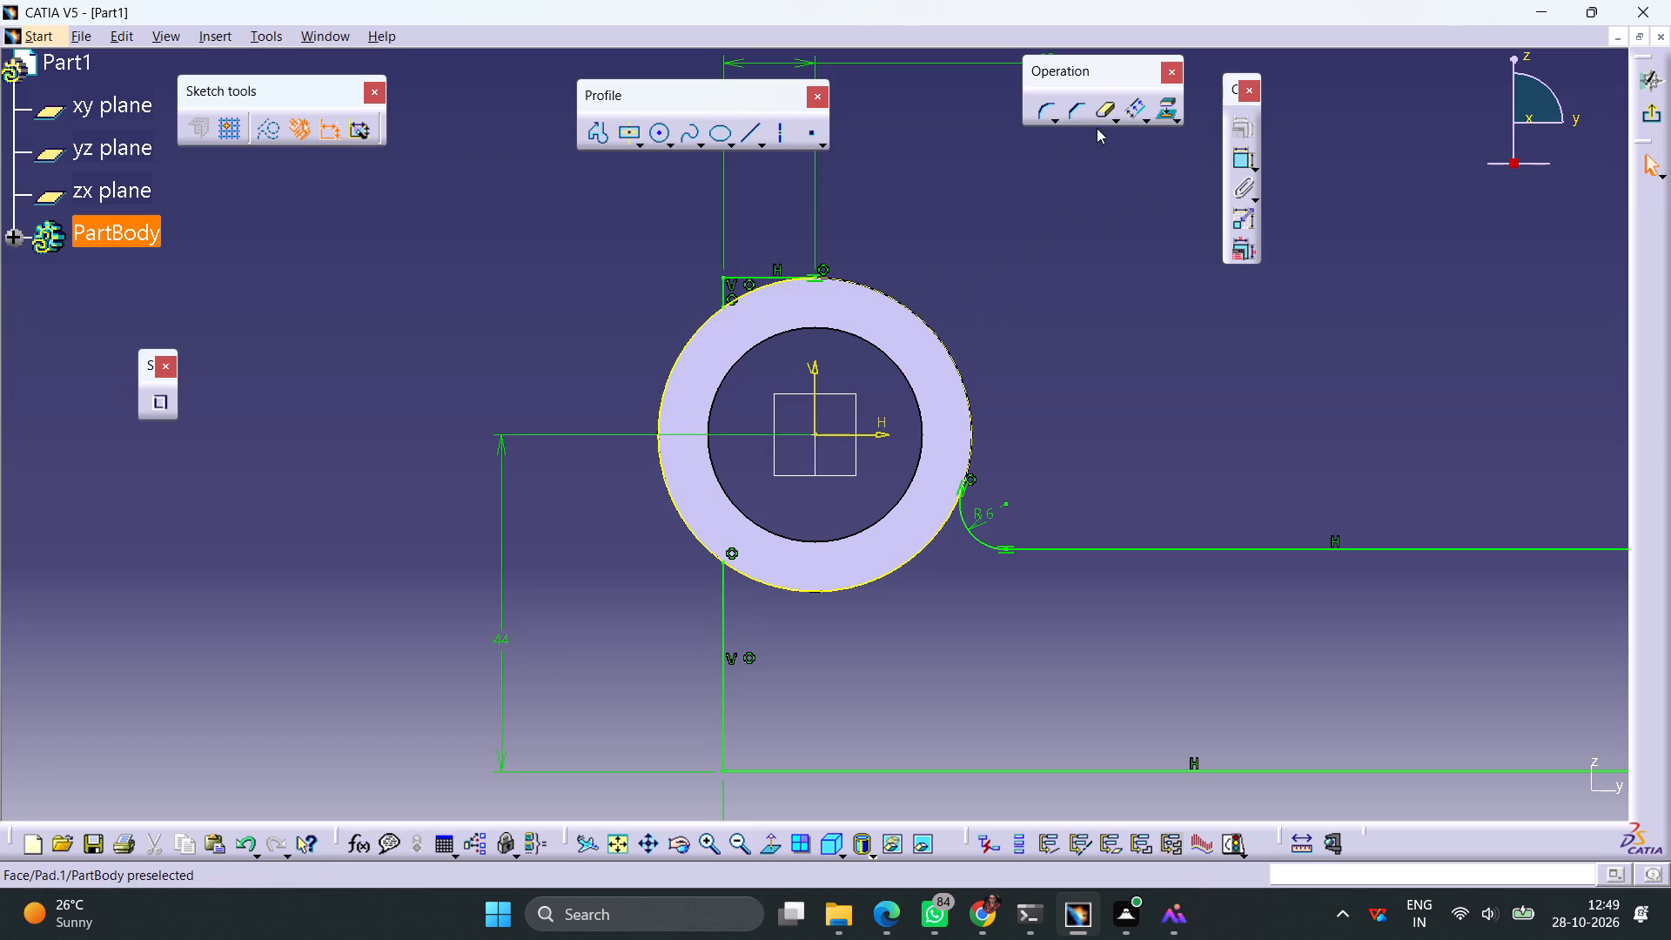
{"action": "left_click", "coordinate": [1096, 117]}
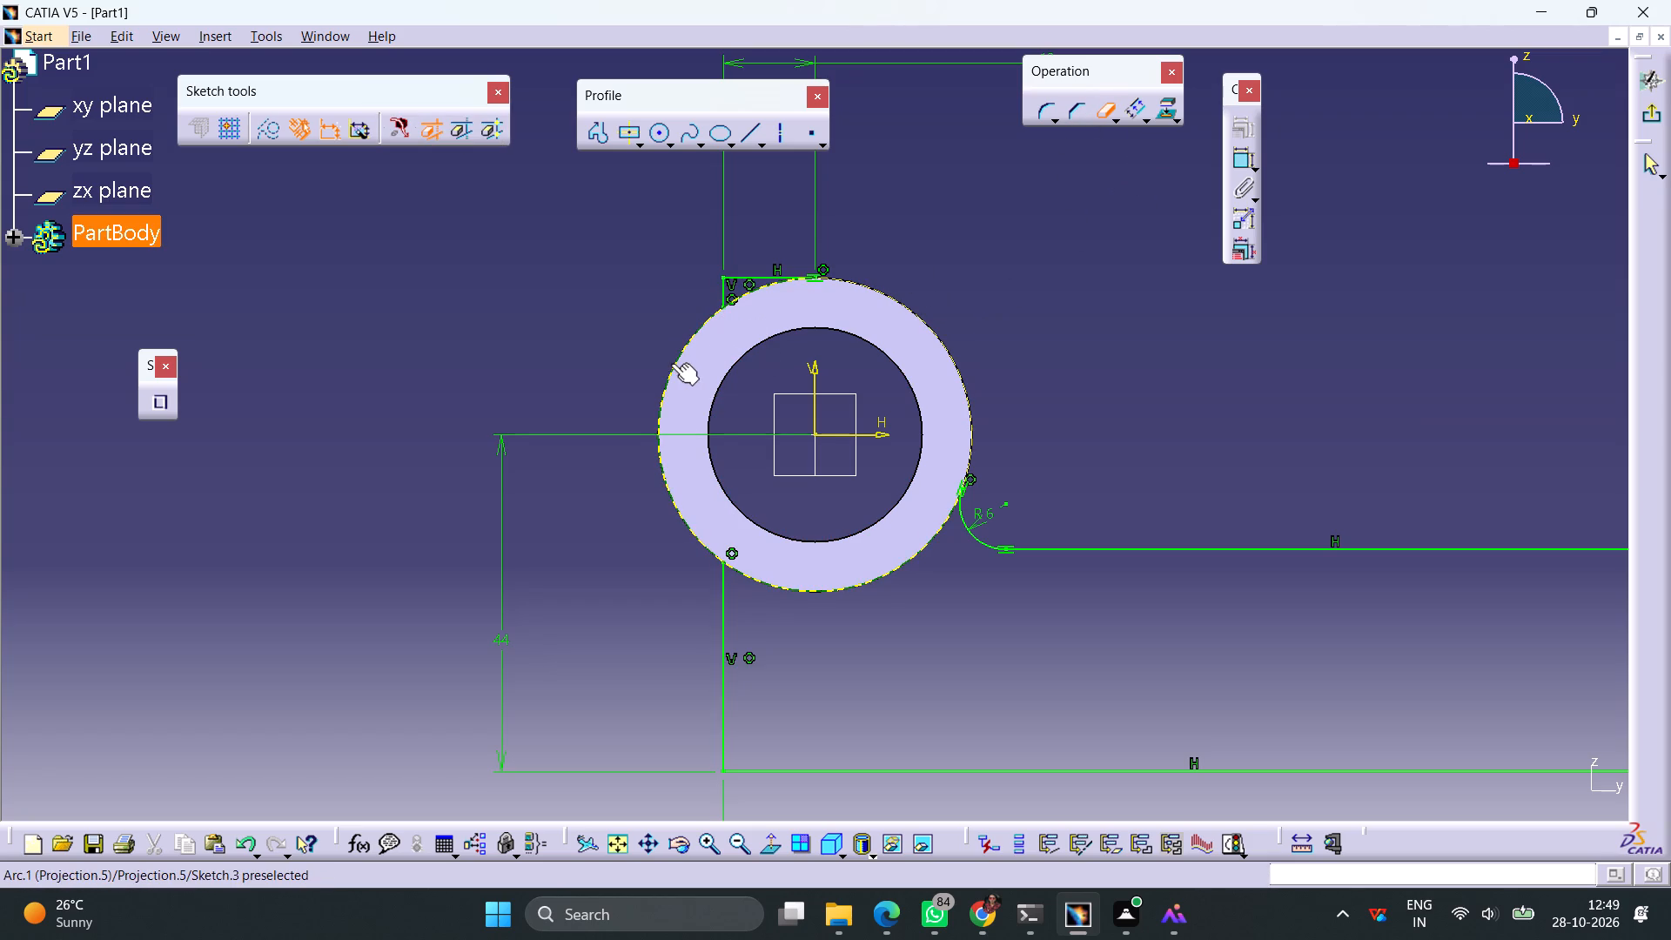
{"action": "left_click", "coordinate": [671, 363]}
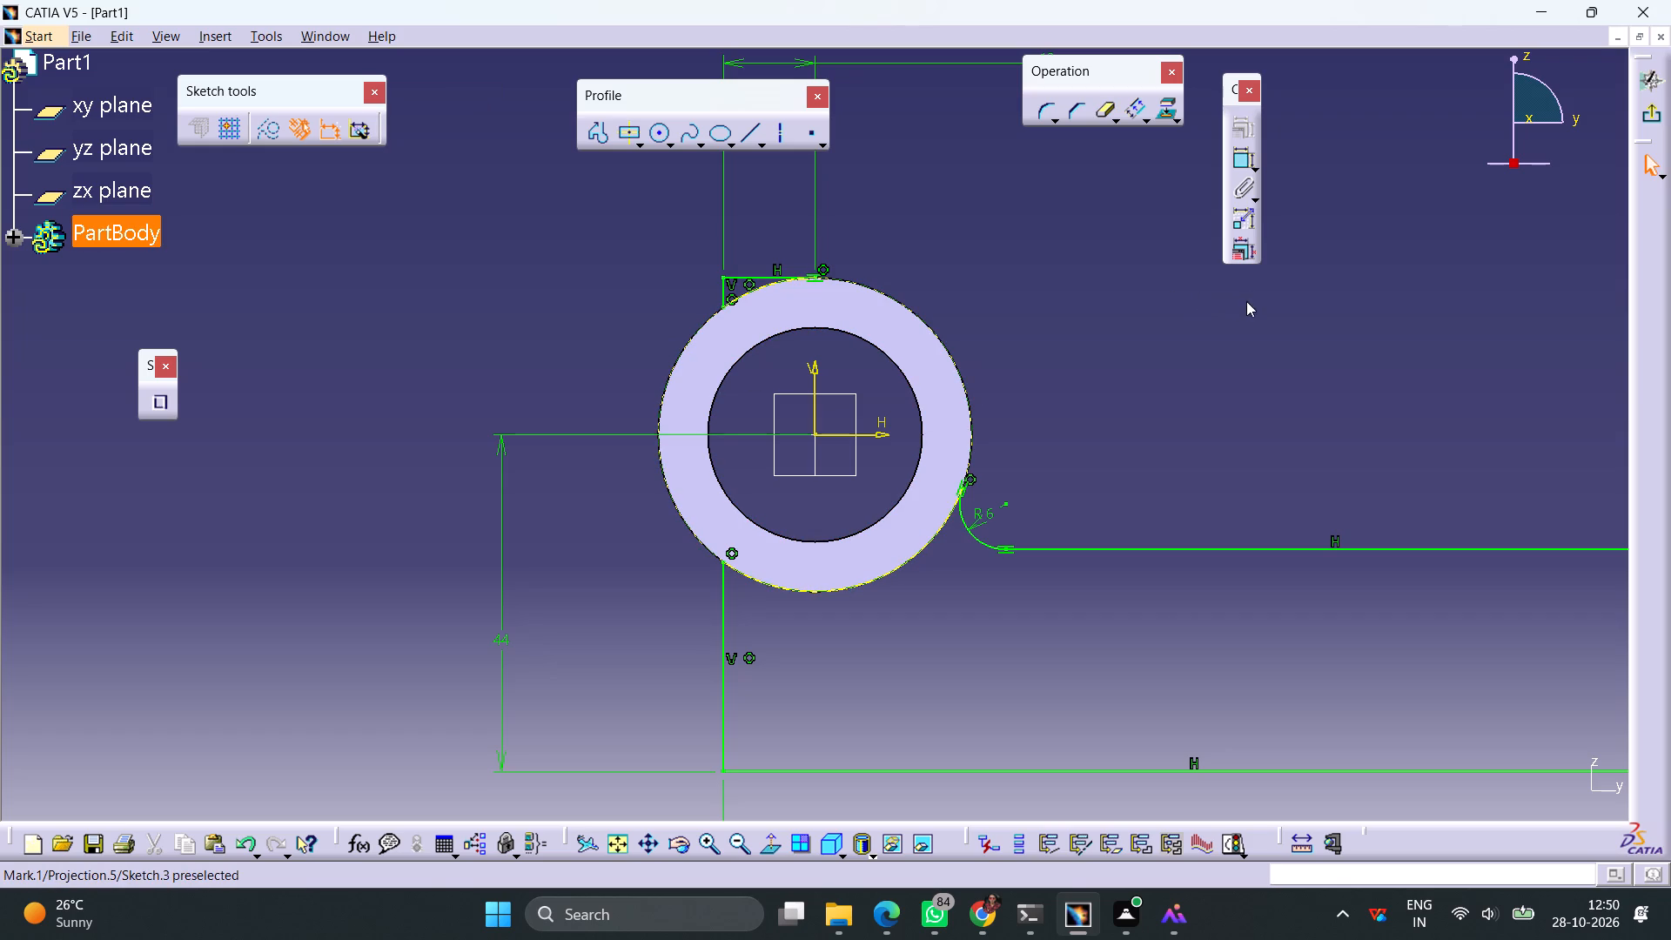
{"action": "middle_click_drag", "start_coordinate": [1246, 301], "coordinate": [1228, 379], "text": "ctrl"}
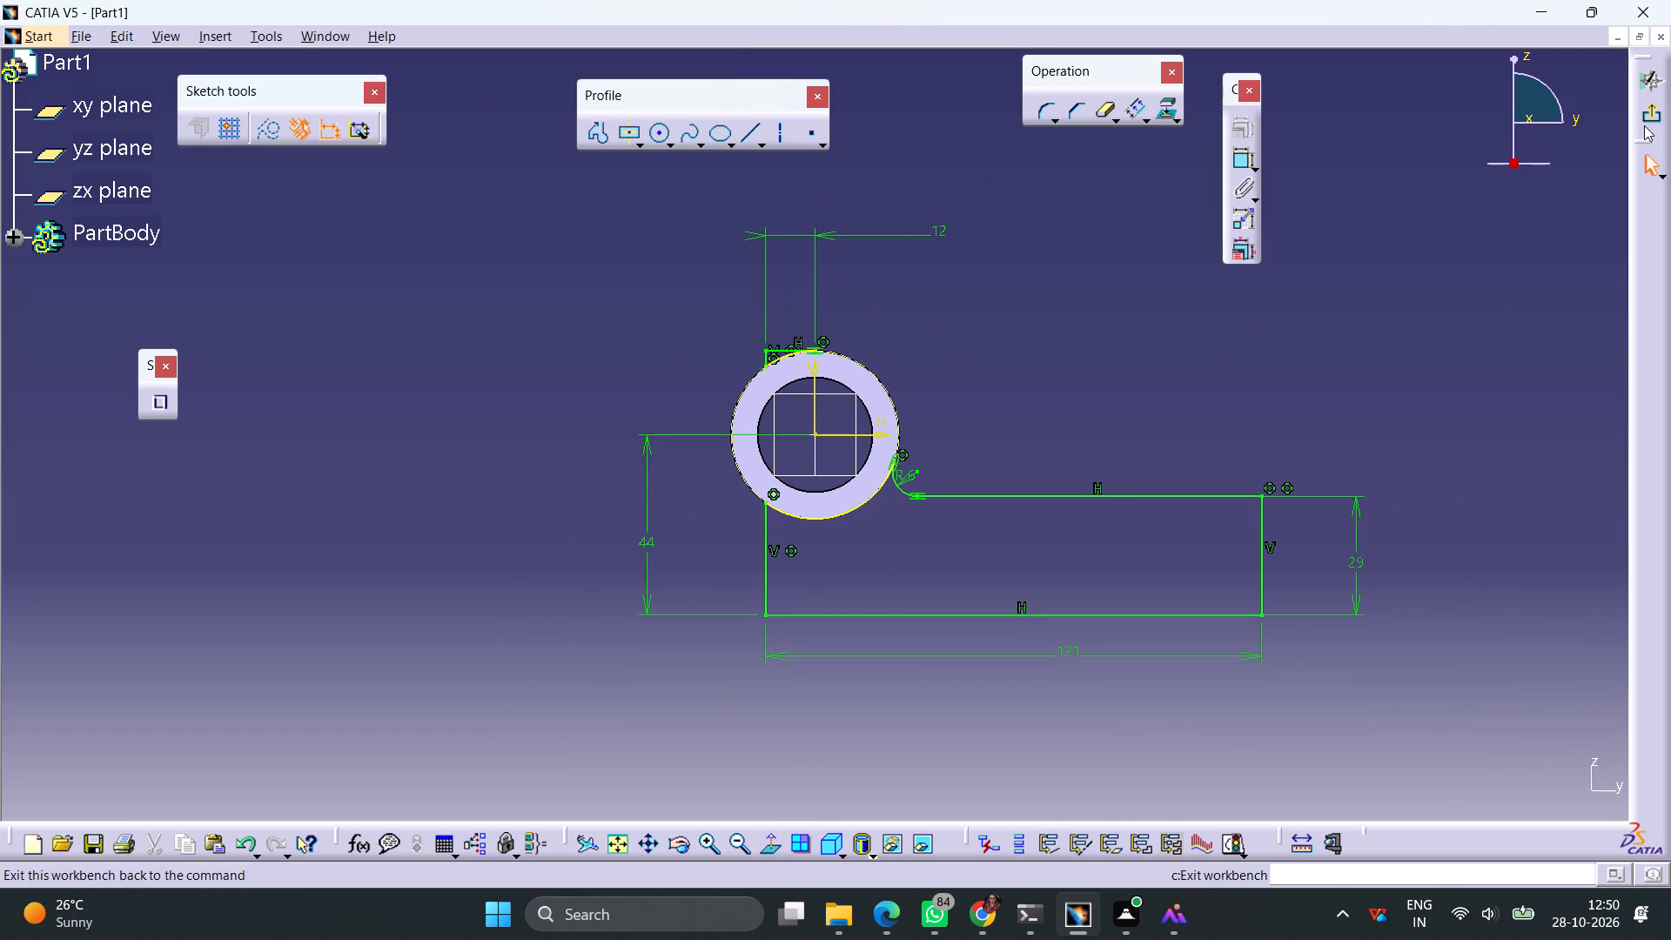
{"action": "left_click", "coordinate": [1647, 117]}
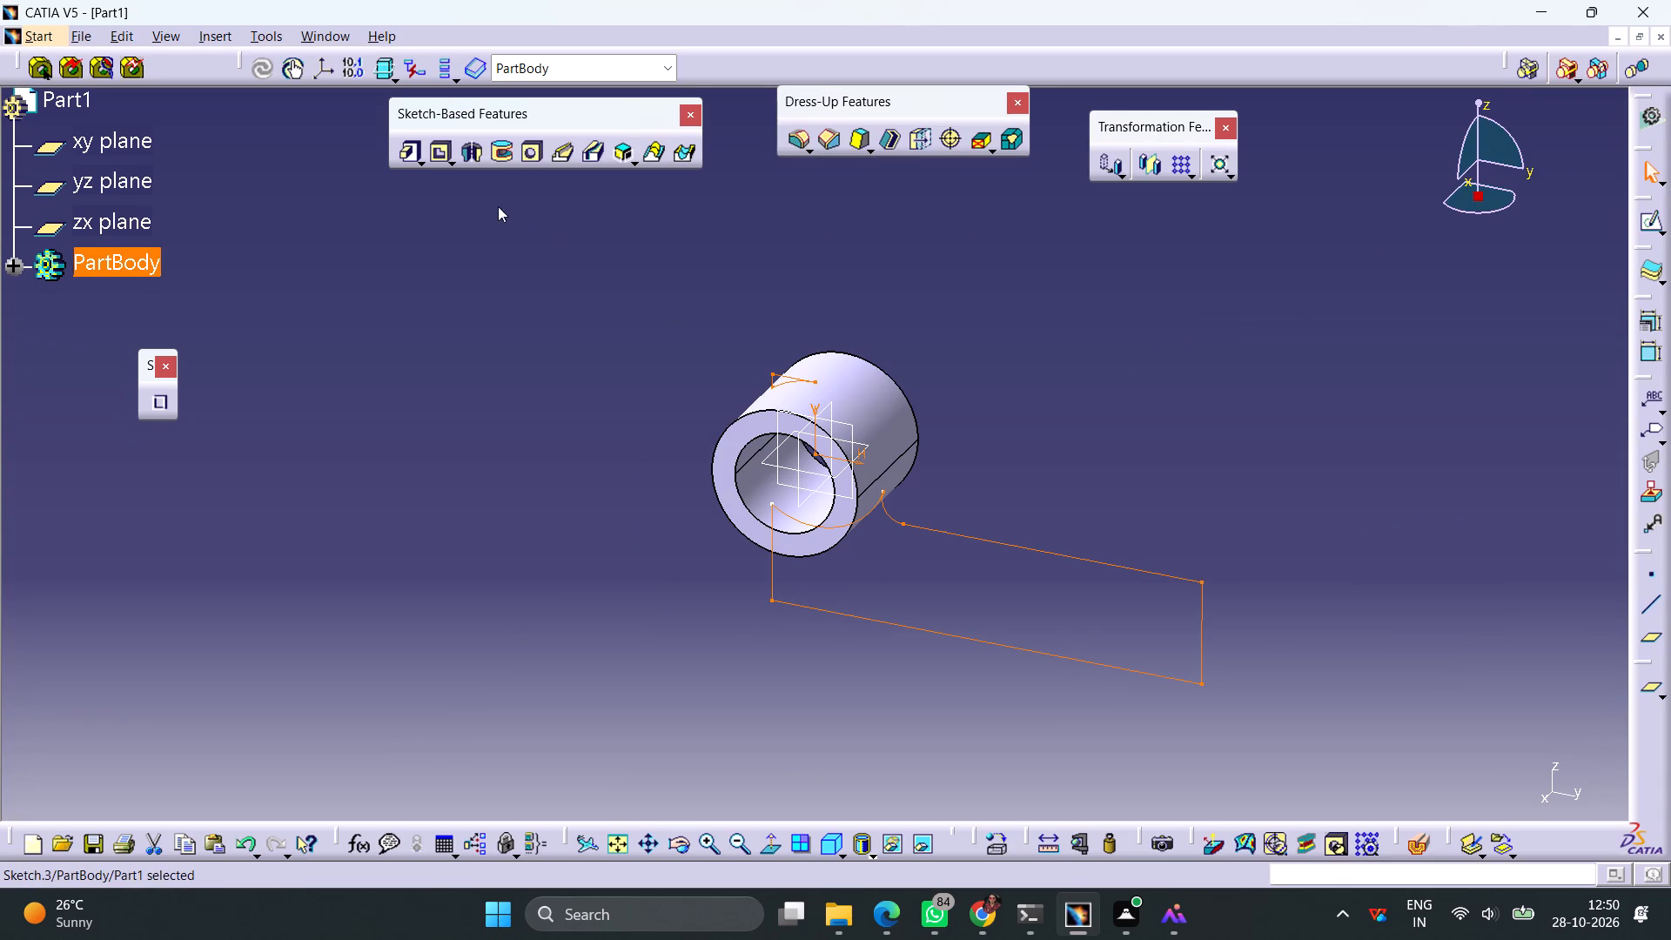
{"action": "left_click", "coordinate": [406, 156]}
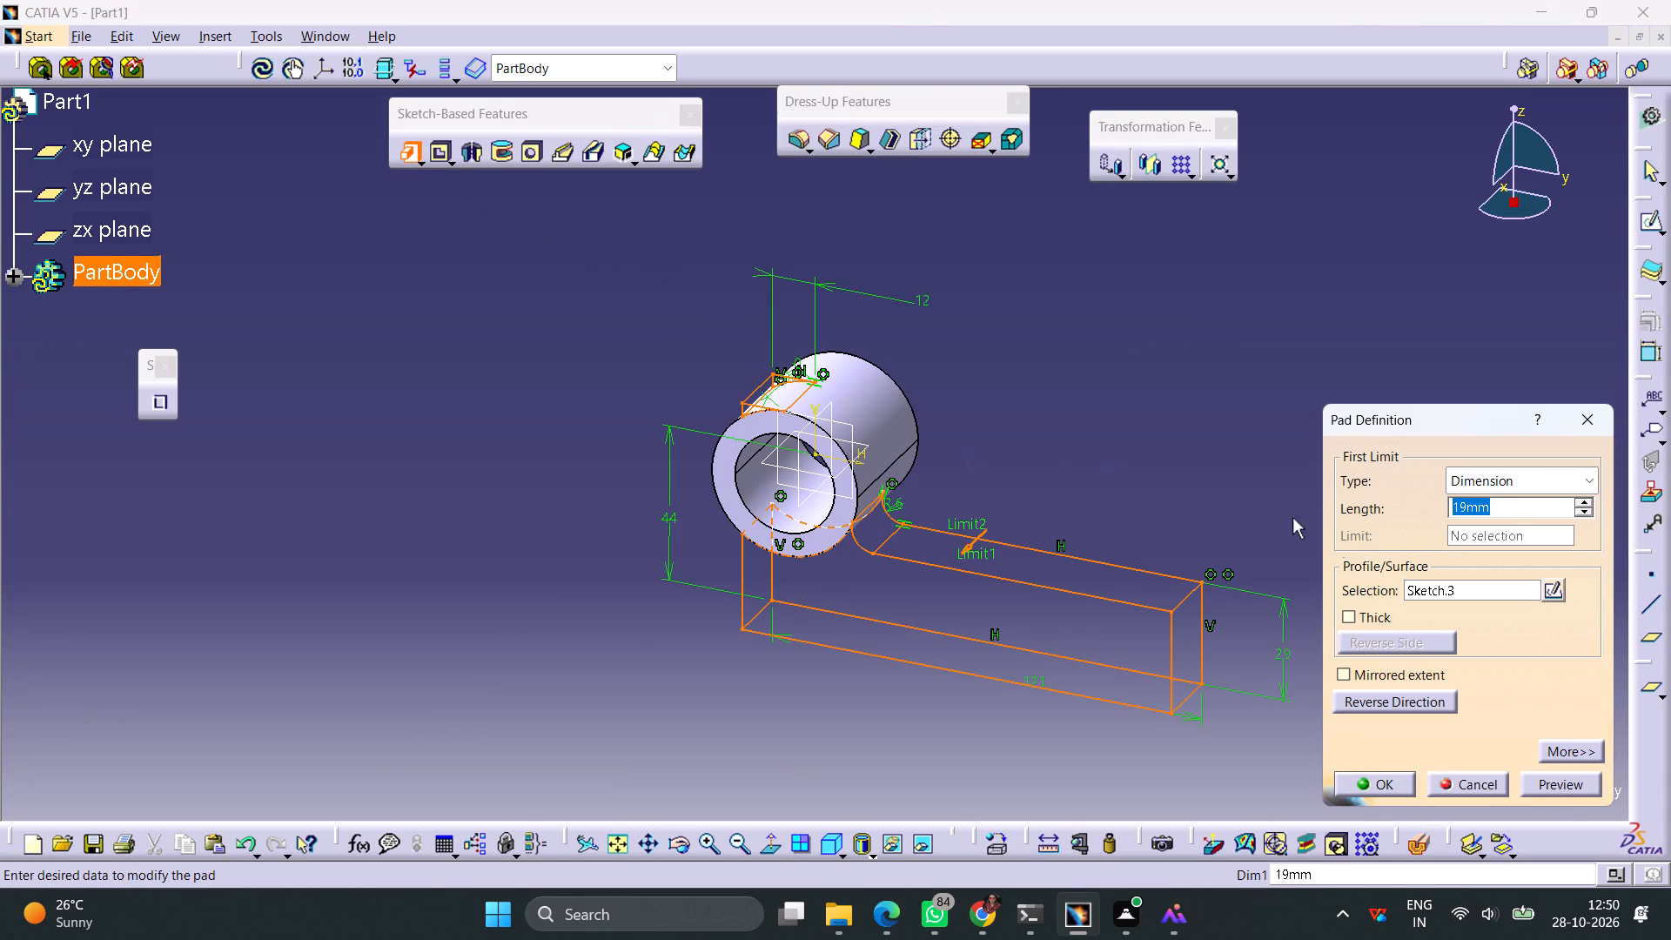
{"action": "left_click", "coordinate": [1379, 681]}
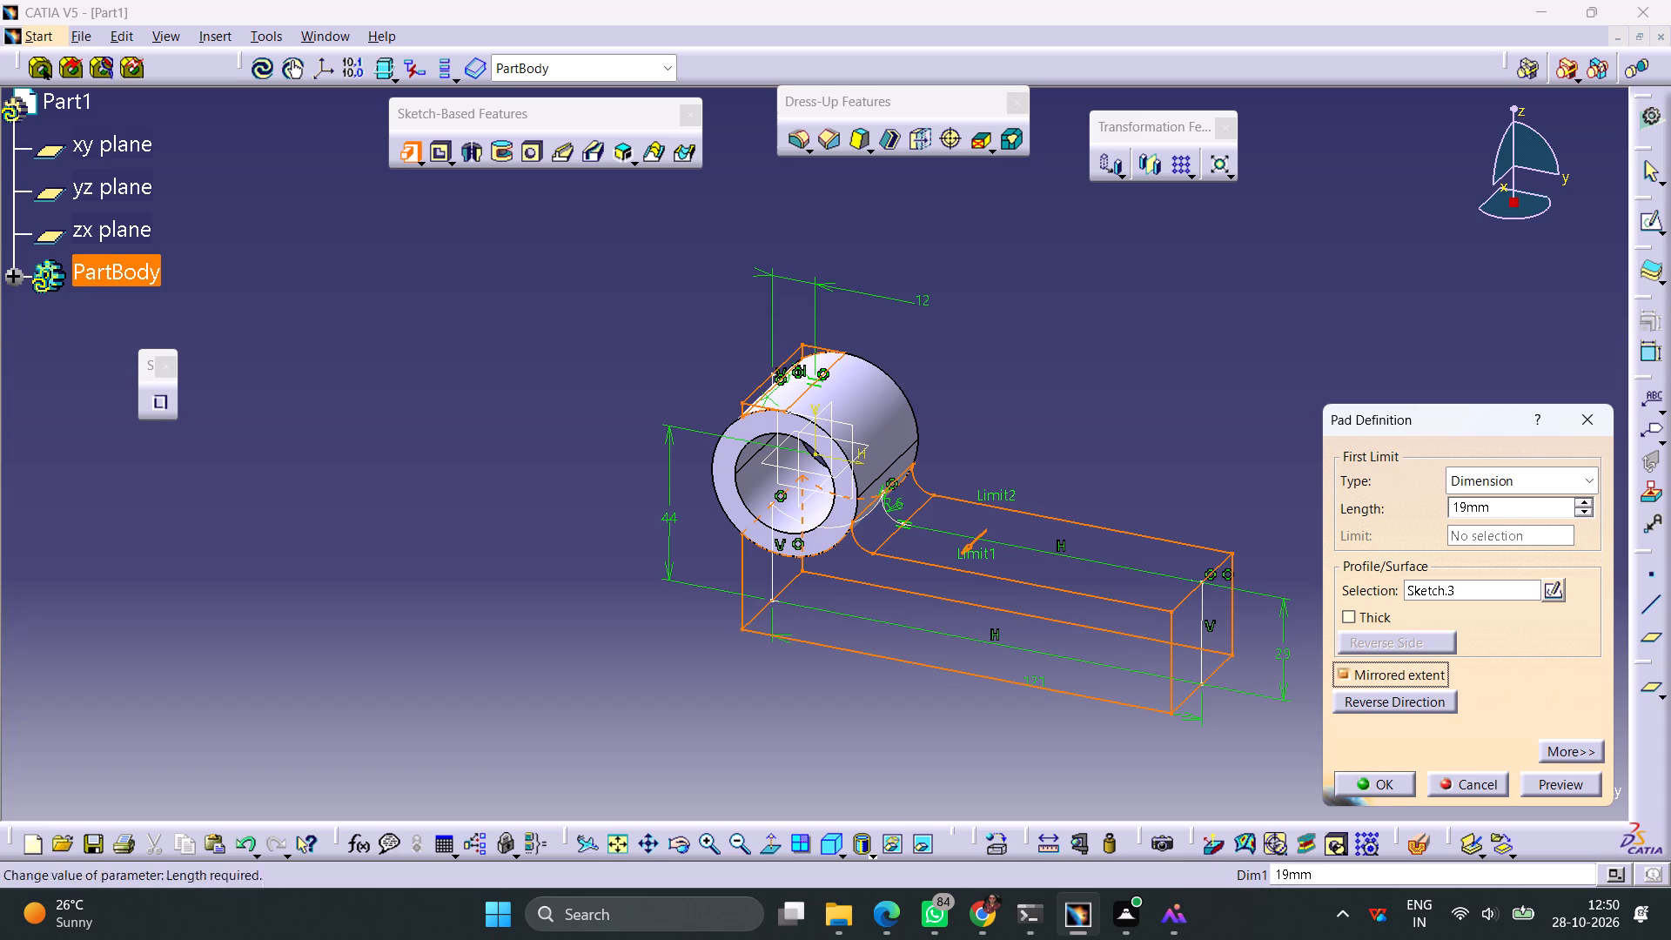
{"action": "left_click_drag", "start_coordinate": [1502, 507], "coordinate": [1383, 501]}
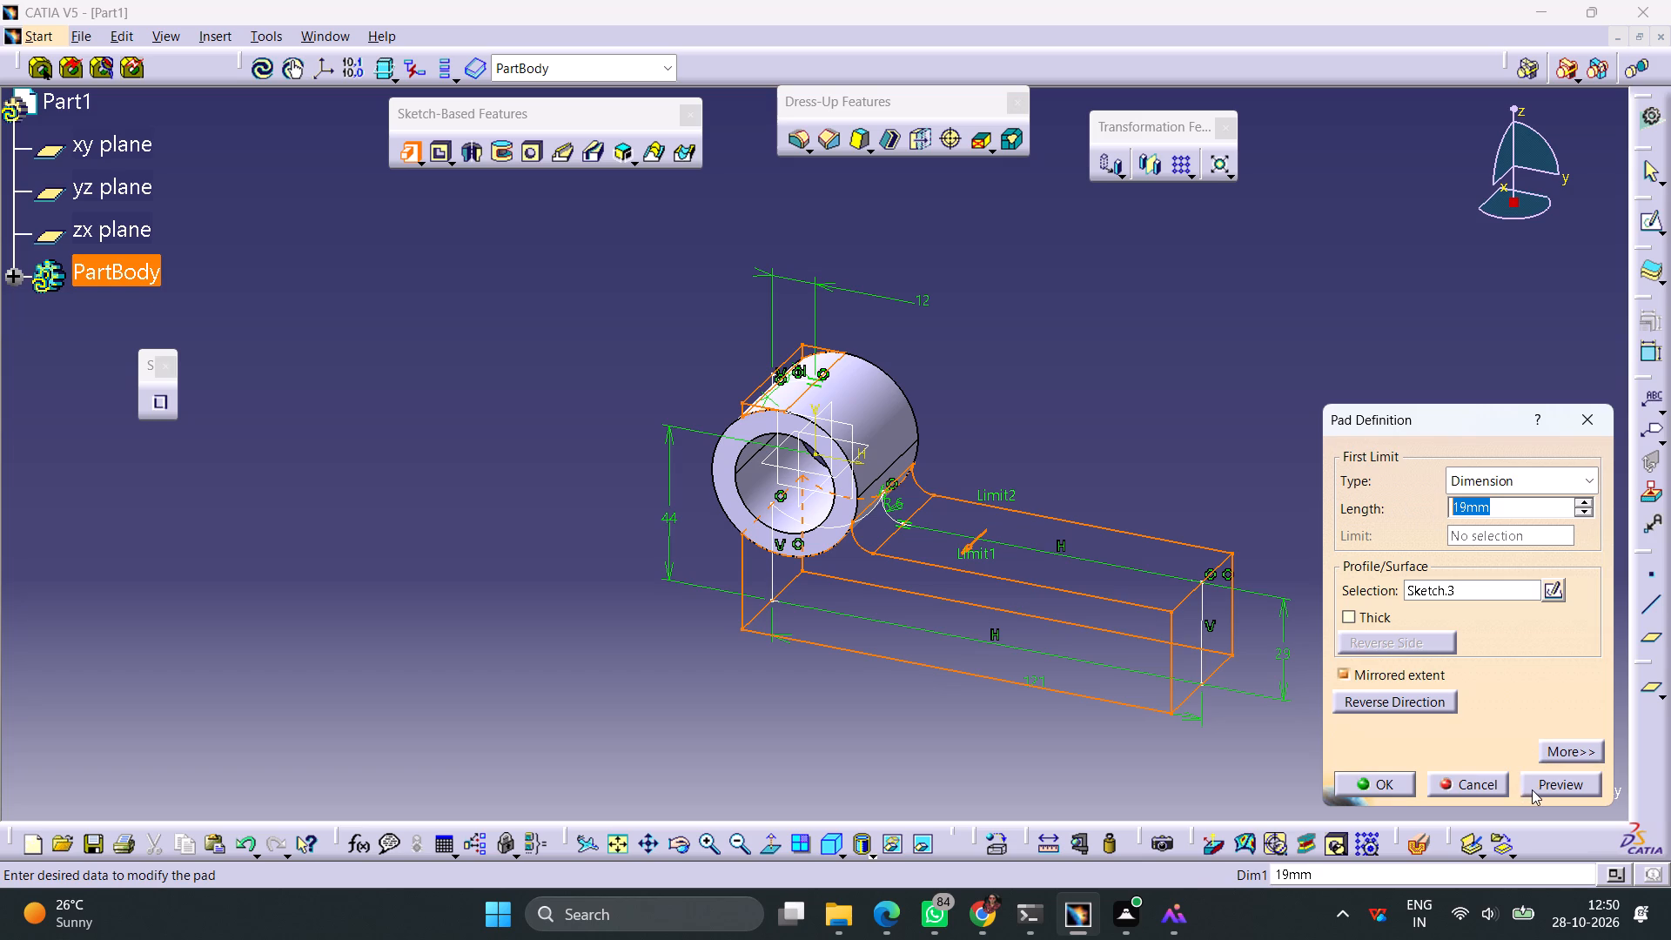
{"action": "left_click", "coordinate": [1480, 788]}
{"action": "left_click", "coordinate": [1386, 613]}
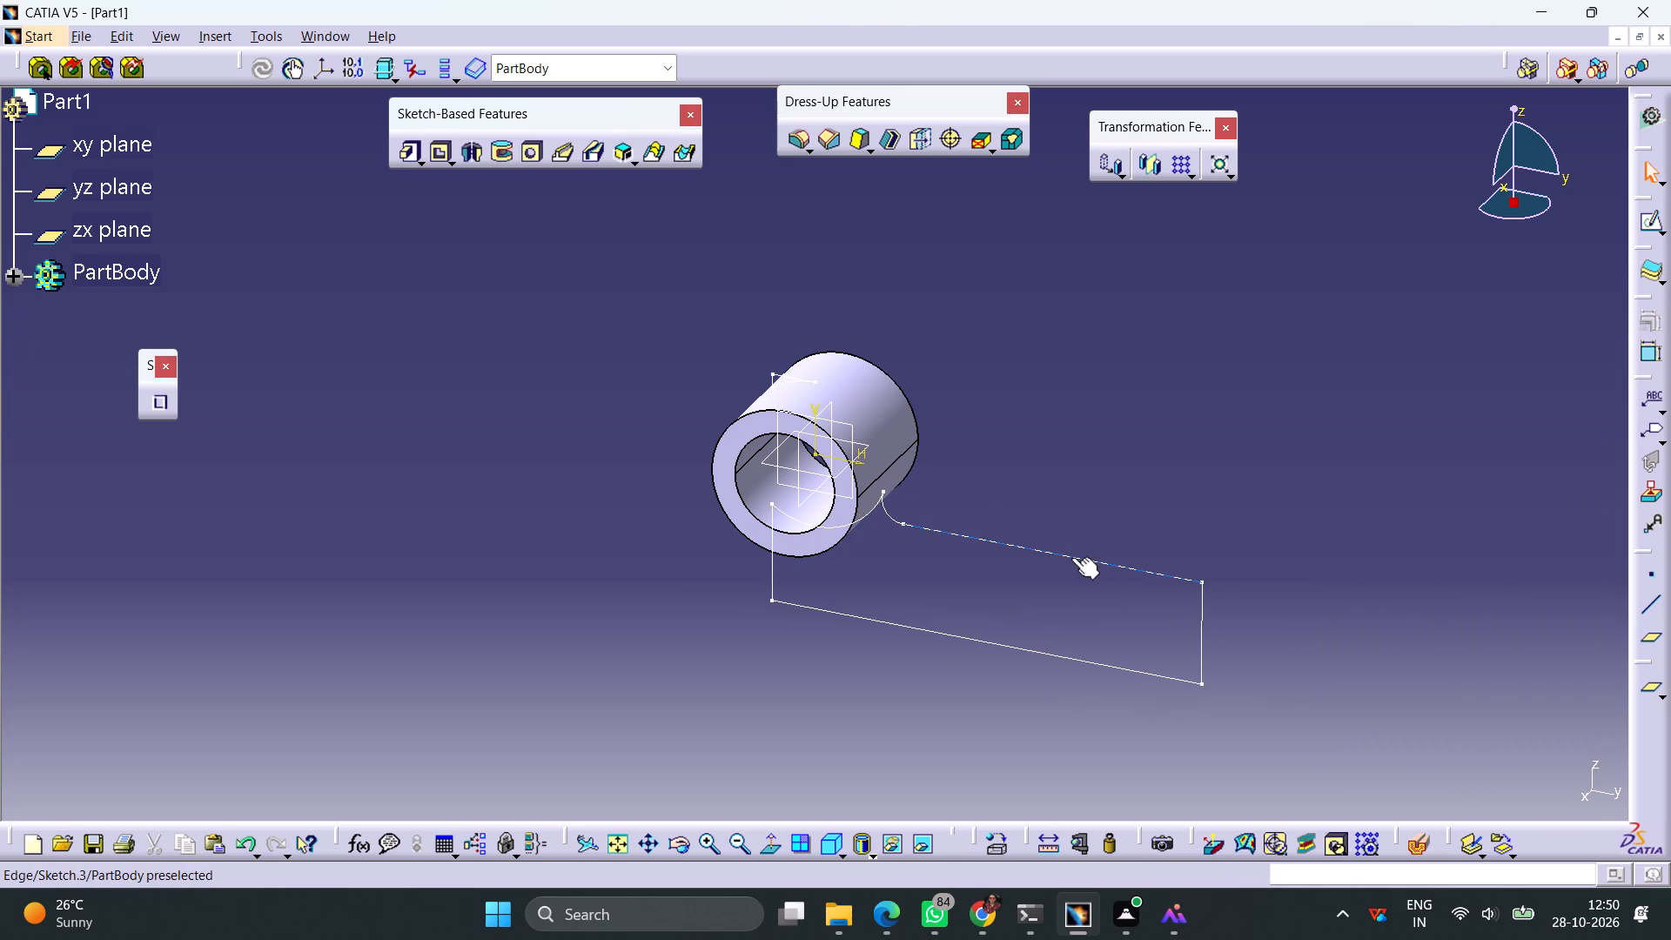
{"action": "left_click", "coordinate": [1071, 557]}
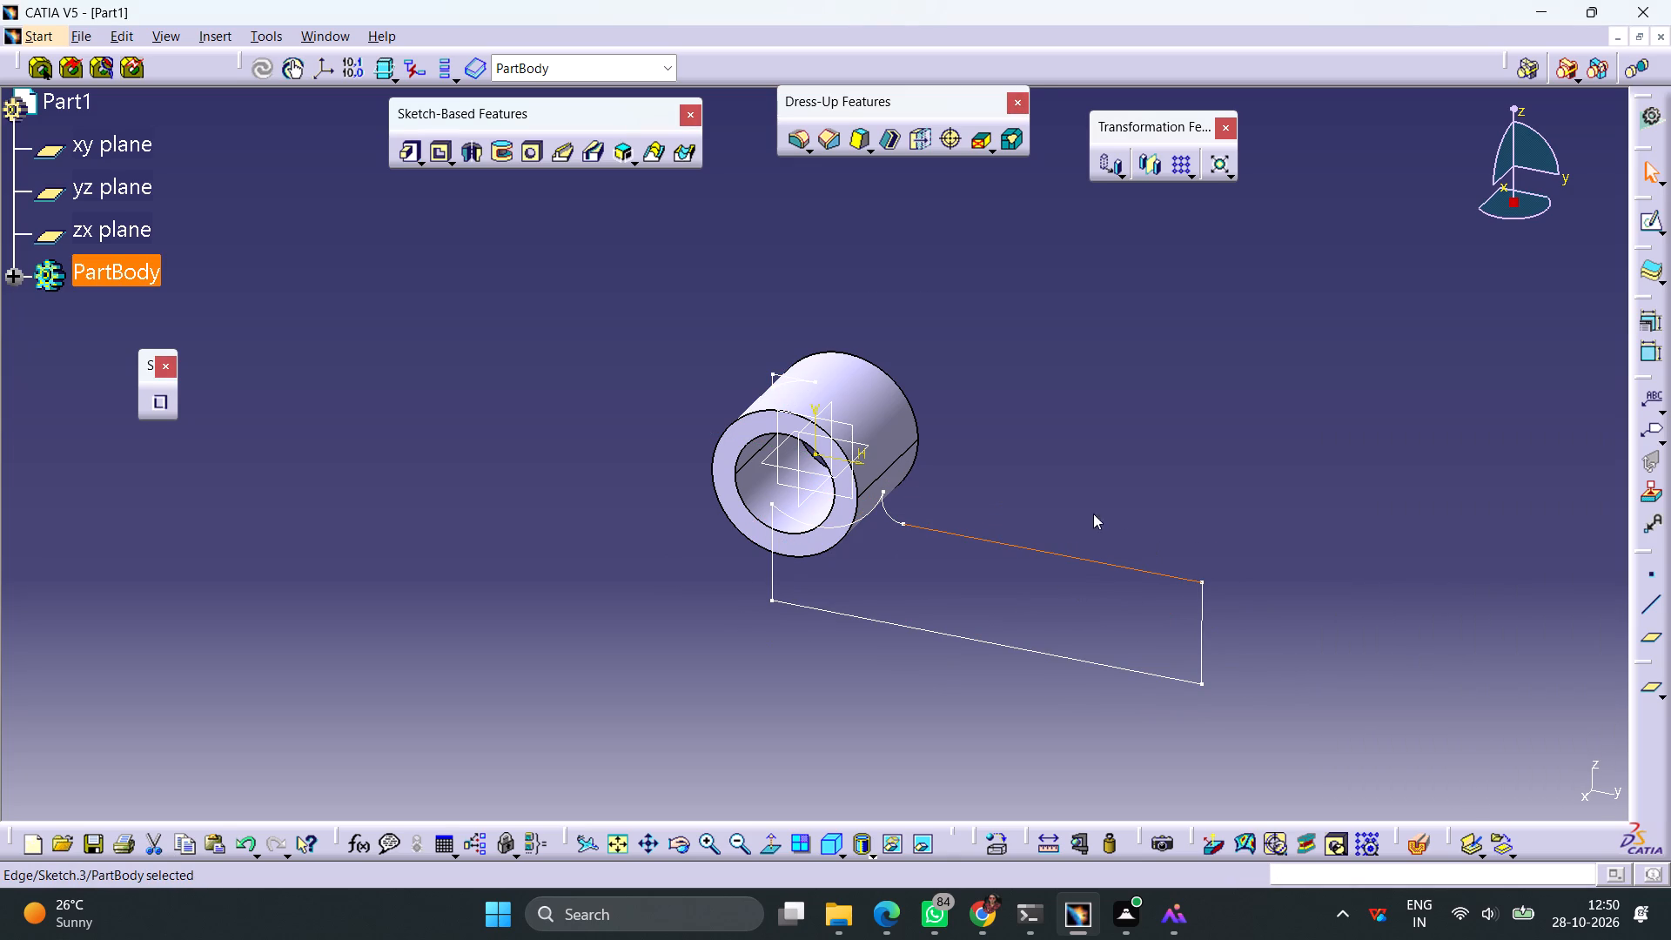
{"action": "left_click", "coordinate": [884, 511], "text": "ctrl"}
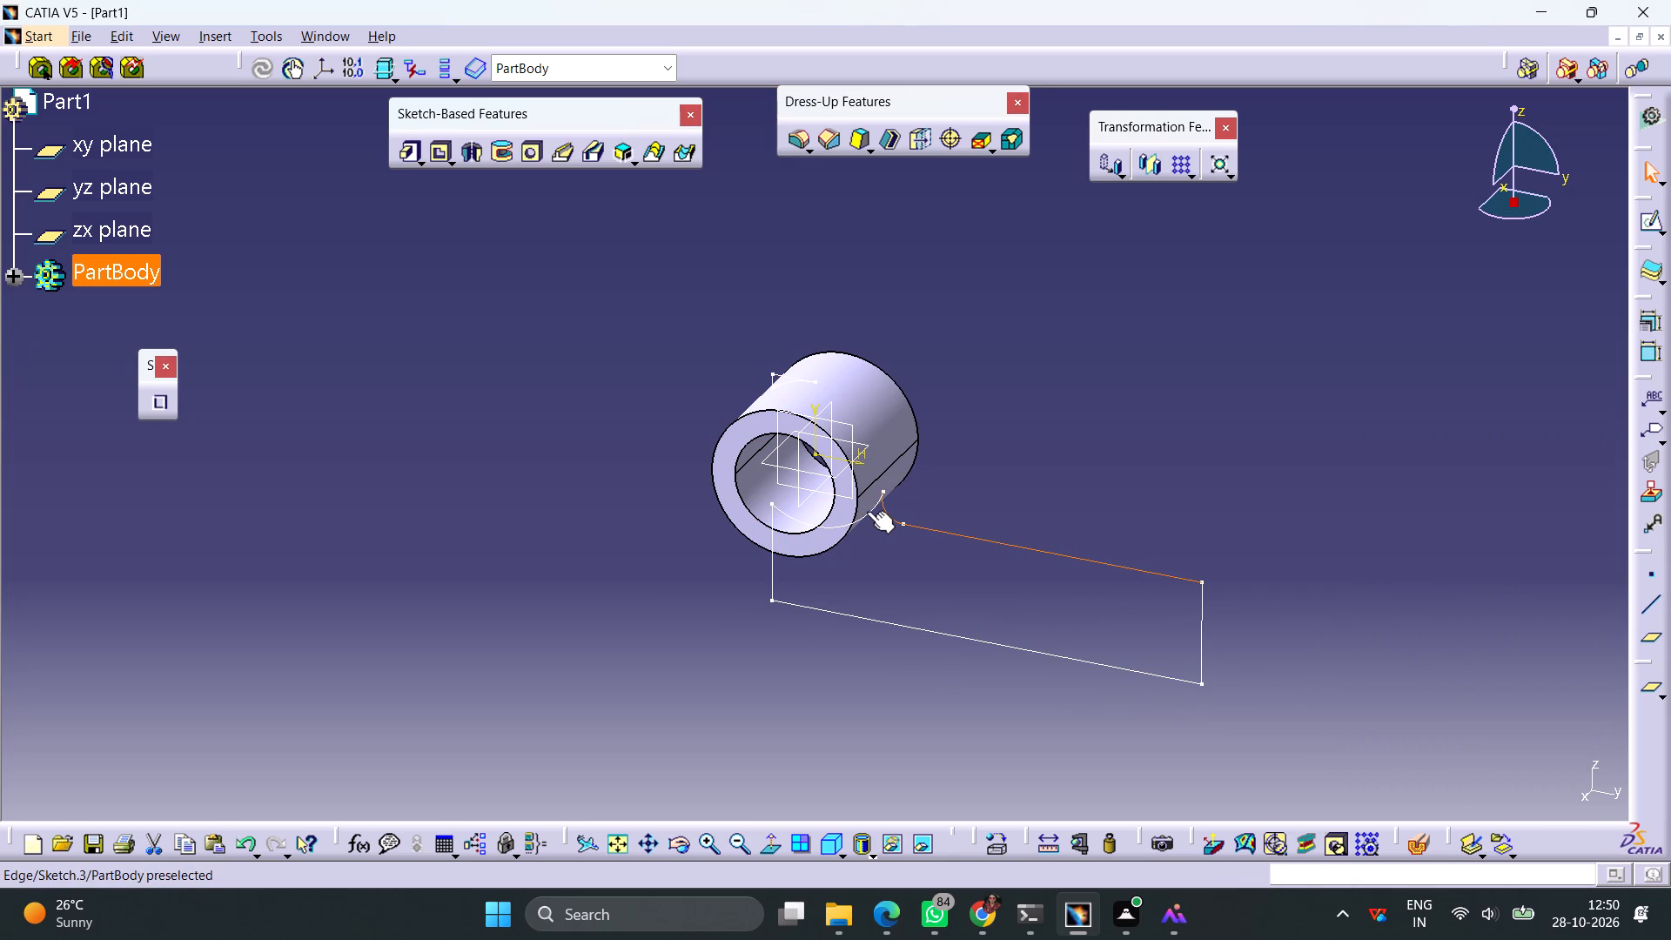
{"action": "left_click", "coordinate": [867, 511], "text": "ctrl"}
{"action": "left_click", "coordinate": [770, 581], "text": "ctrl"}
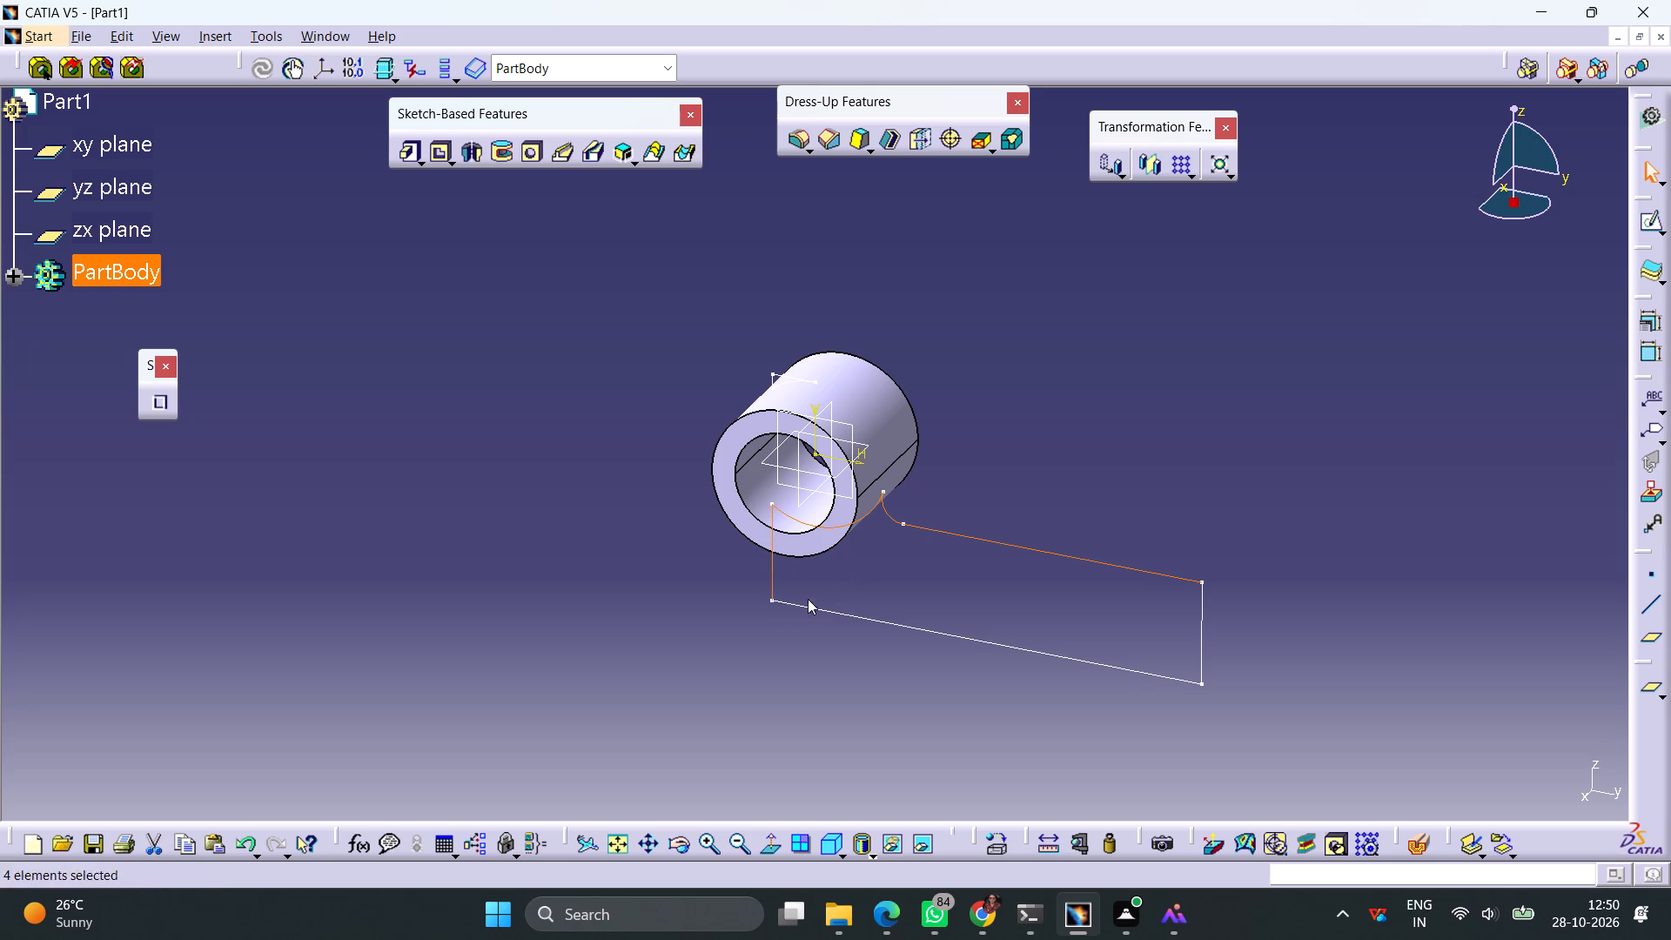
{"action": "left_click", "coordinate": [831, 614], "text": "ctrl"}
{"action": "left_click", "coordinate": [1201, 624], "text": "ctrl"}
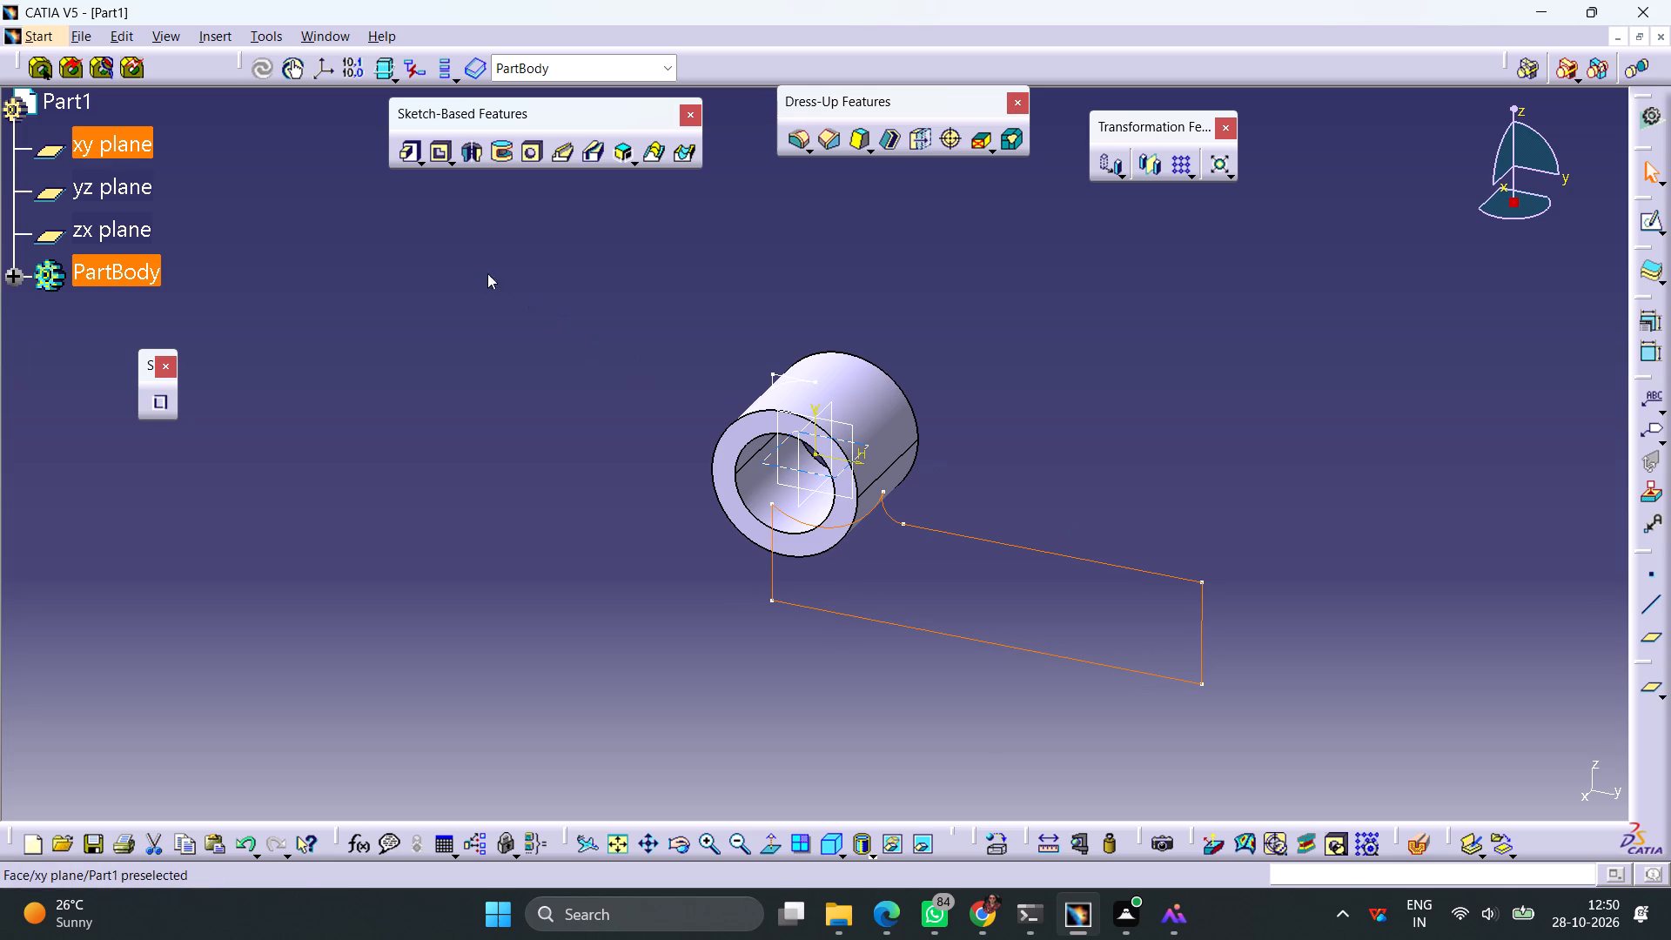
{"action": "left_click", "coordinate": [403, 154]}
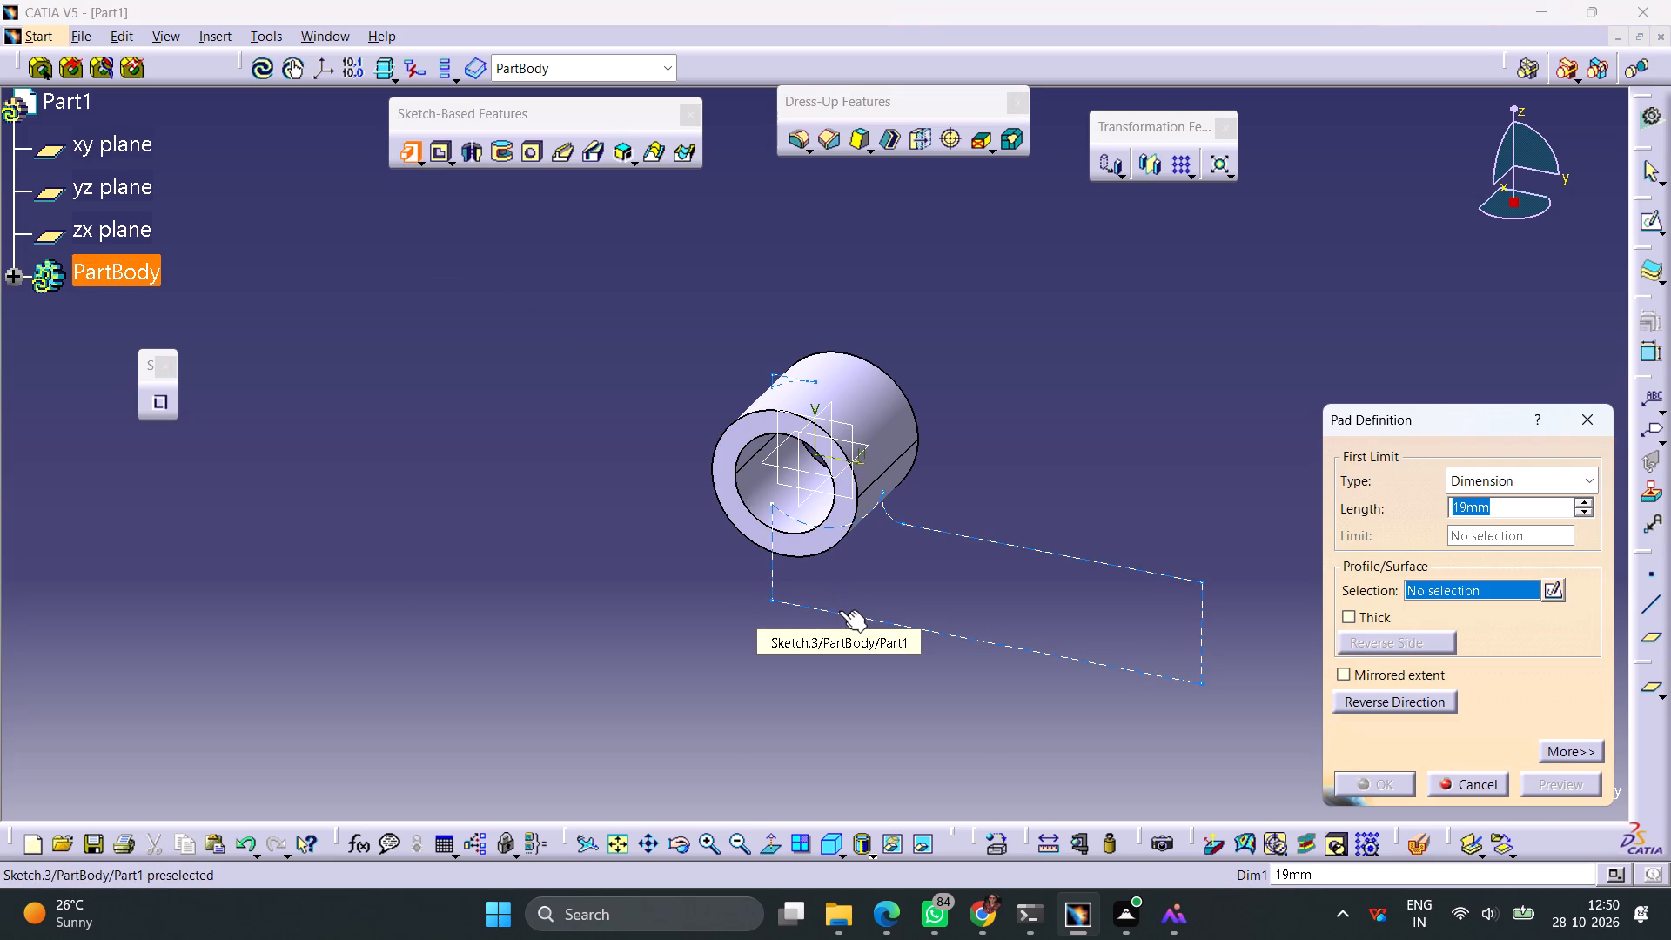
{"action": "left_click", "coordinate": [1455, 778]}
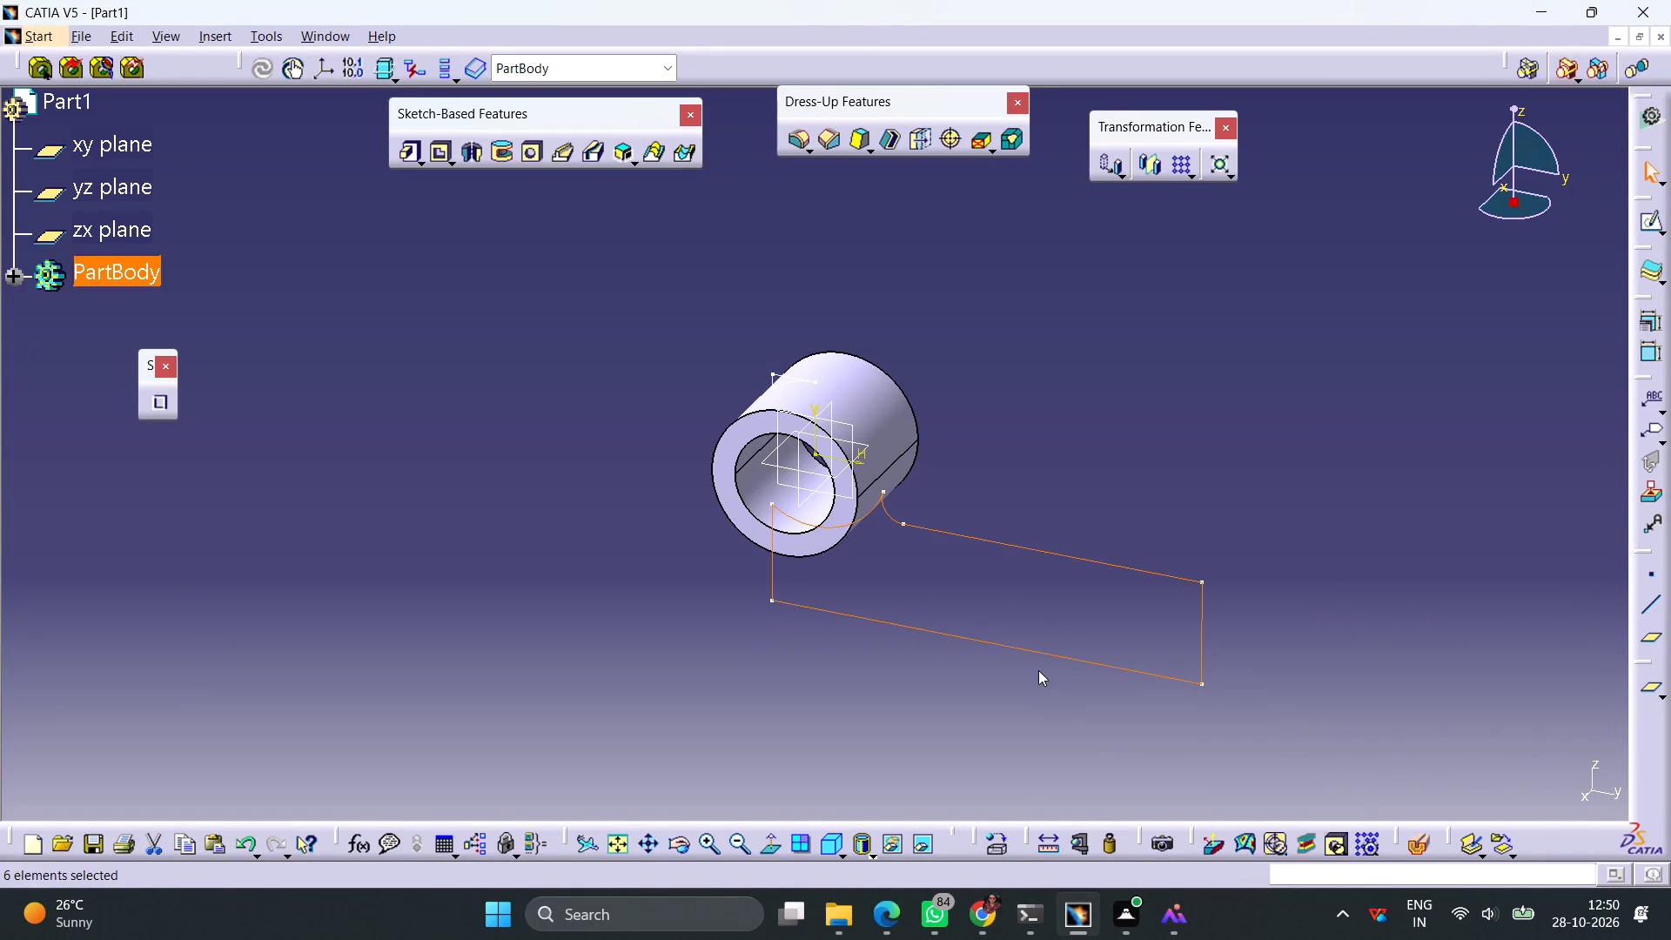
Reopen the profile sketch, delete the leftover short horizontal and vertical line segments at the cylinder's top, and exit the sketch.
{"action": "double_click", "coordinate": [1029, 652]}
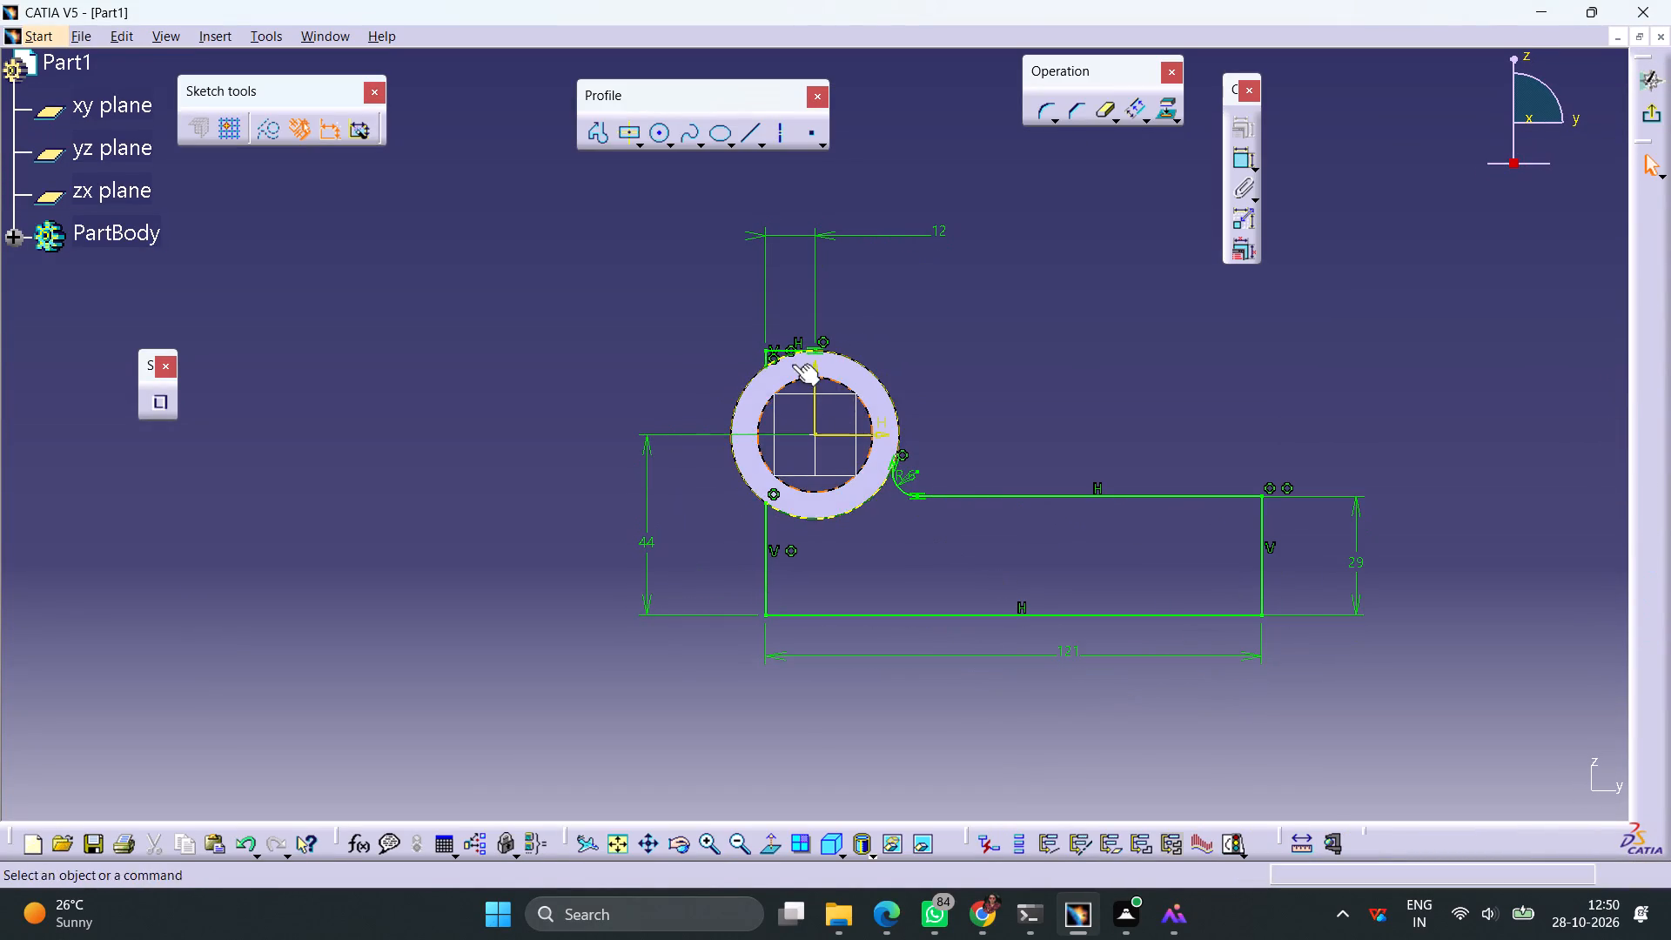
{"action": "middle_click_drag", "start_coordinate": [739, 346], "coordinate": [728, 269], "text": "ctrl"}
{"action": "left_click_drag", "start_coordinate": [661, 209], "coordinate": [838, 318]}
{"action": "key", "text": "Delete"}
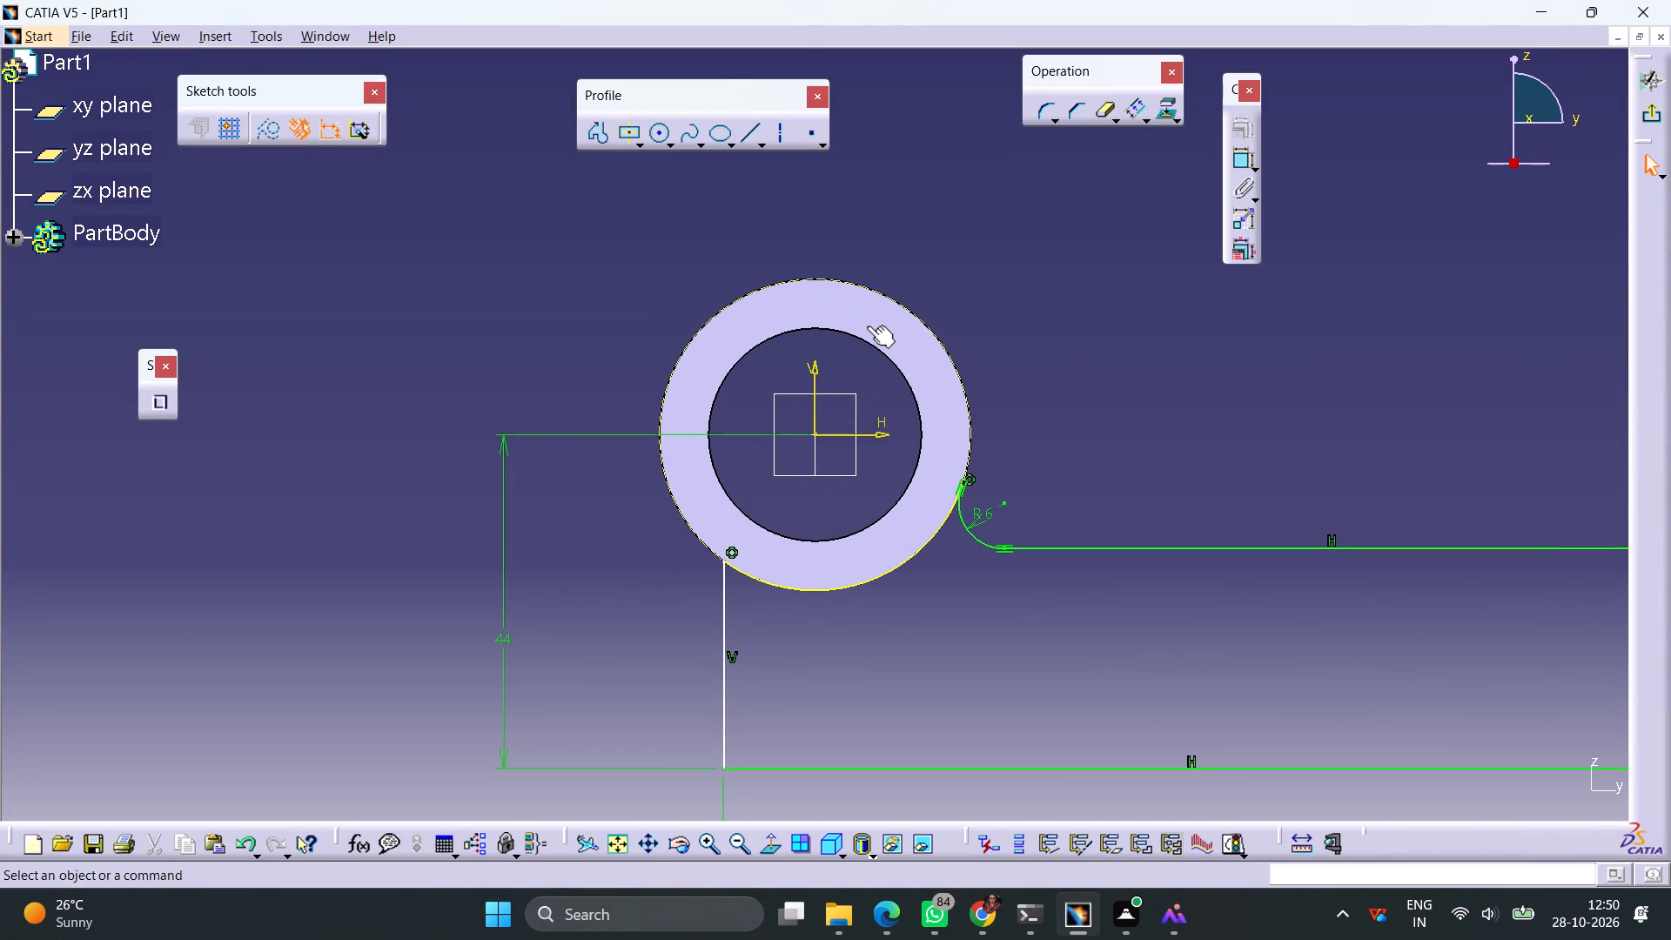
{"action": "left_click", "coordinate": [1644, 104]}
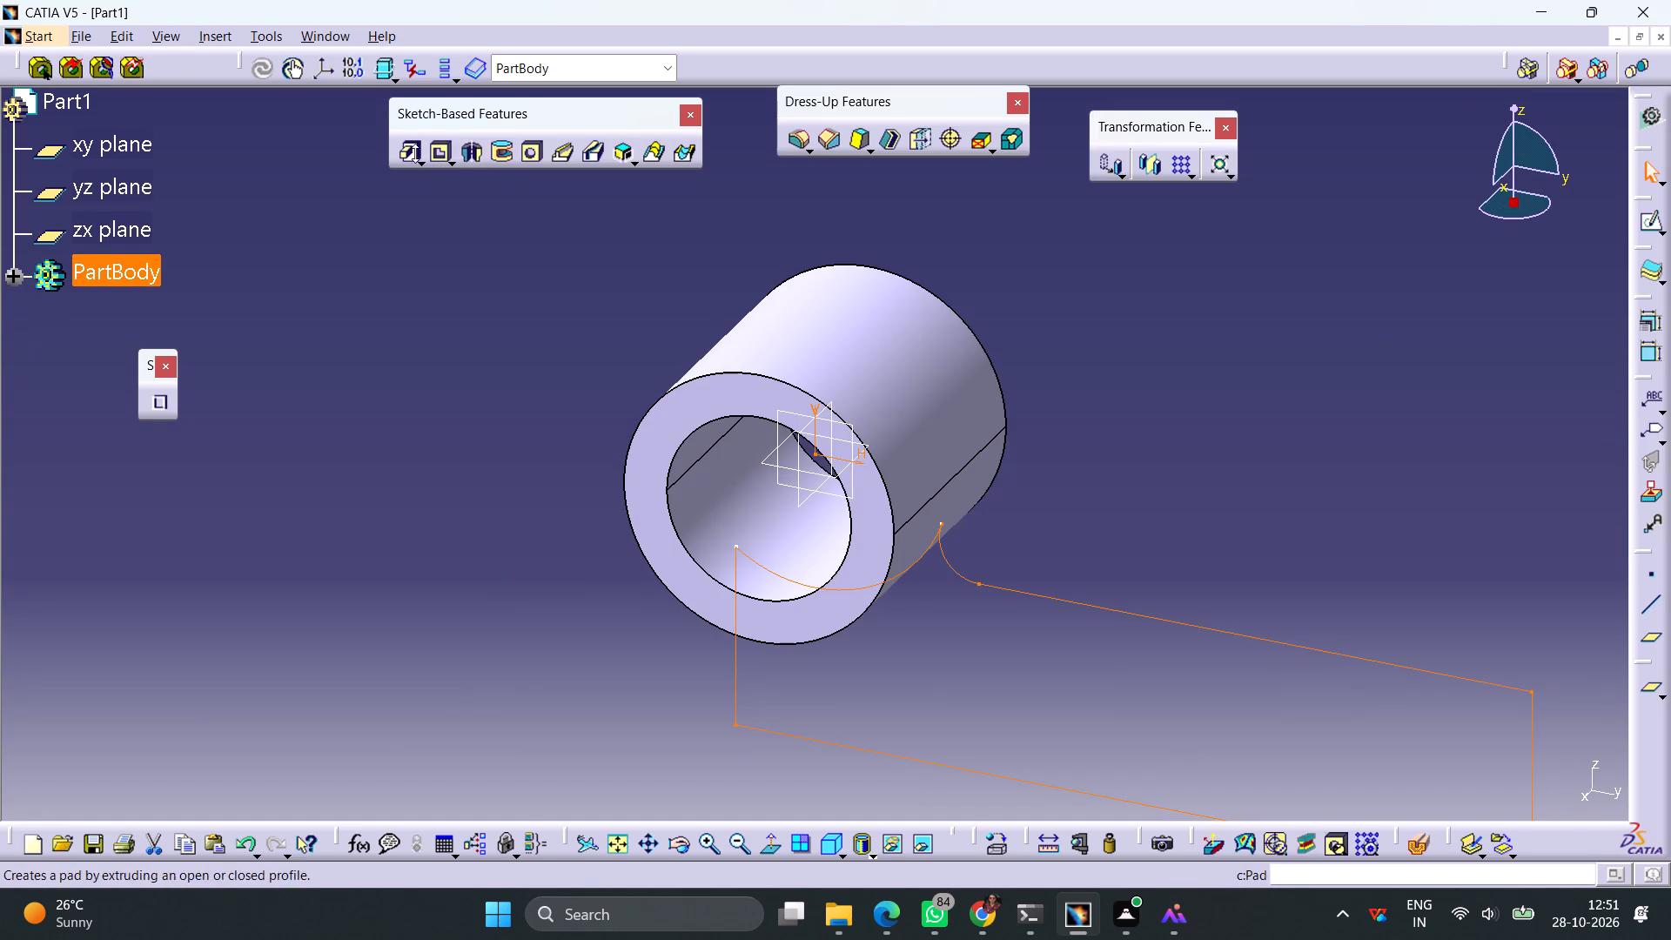
Pad the base profile with mirrored extent and a length of 32/2 mm.
{"action": "left_click", "coordinate": [407, 151]}
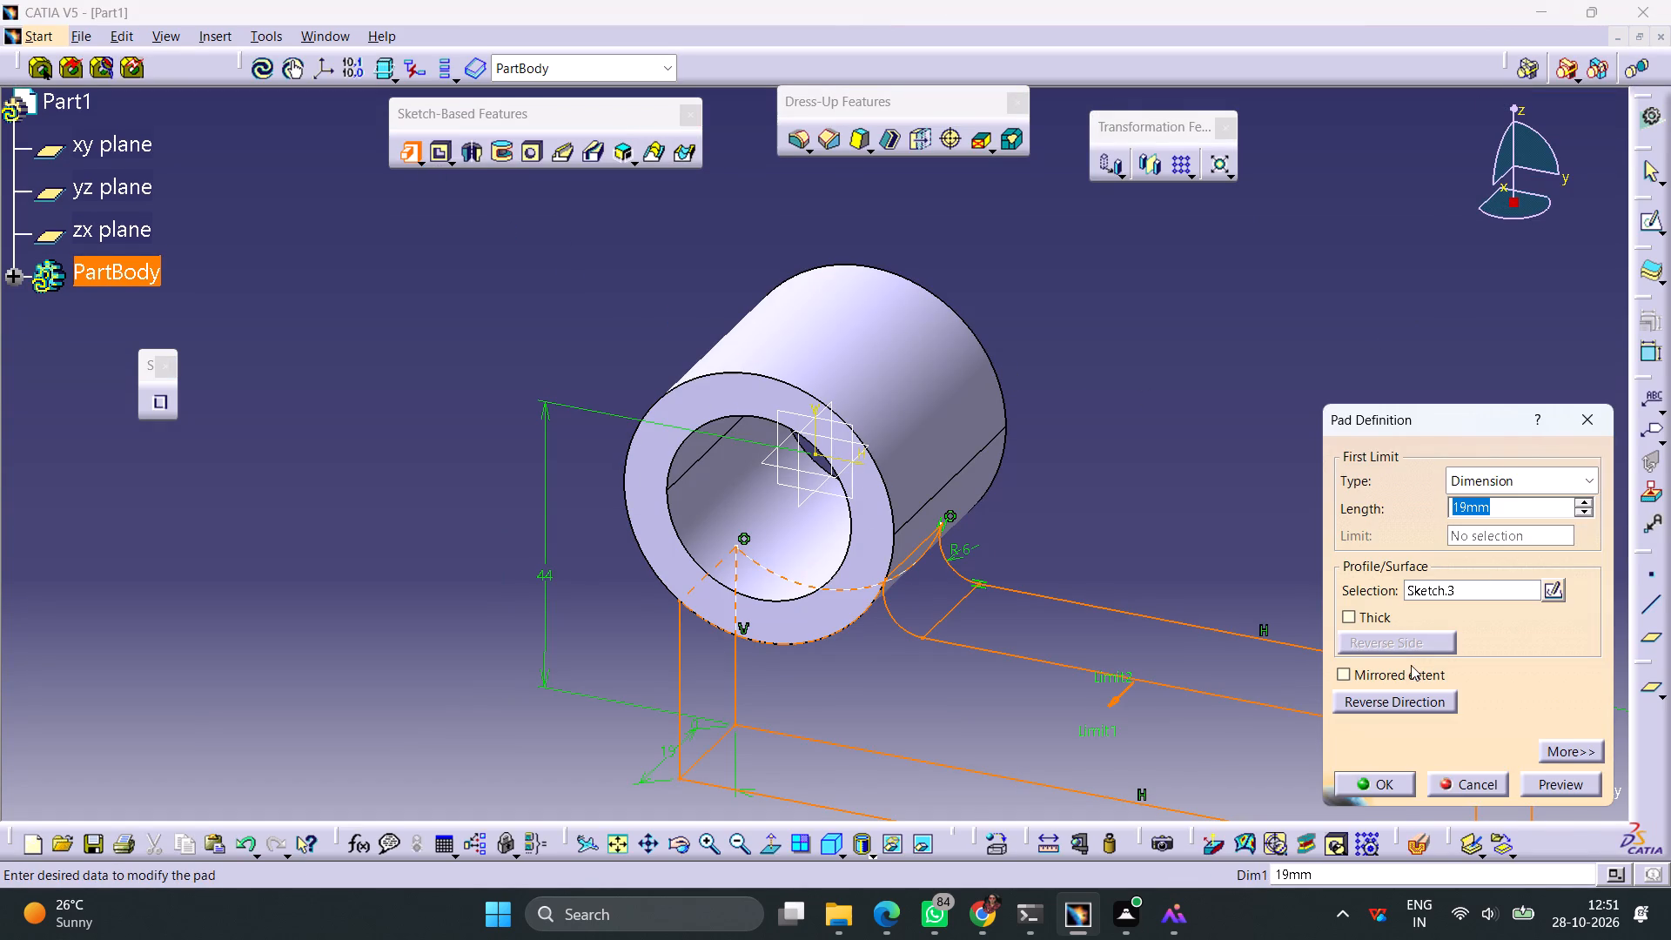
{"action": "left_click", "coordinate": [1384, 672]}
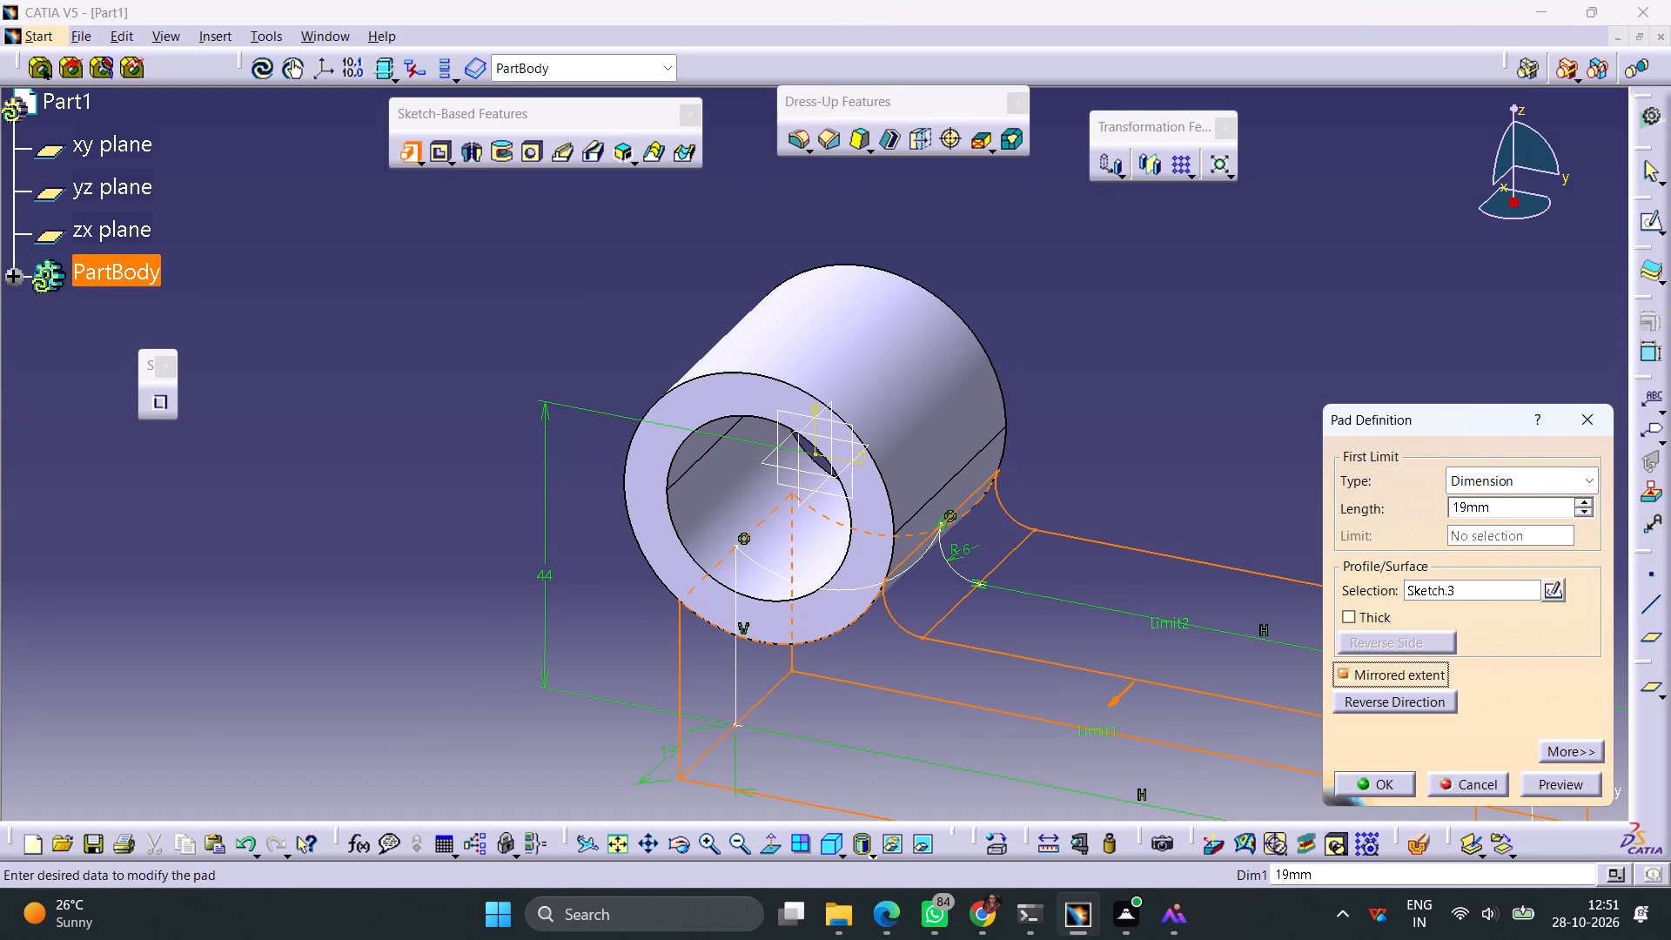
{"action": "left_click_drag", "start_coordinate": [1496, 506], "coordinate": [1382, 507]}
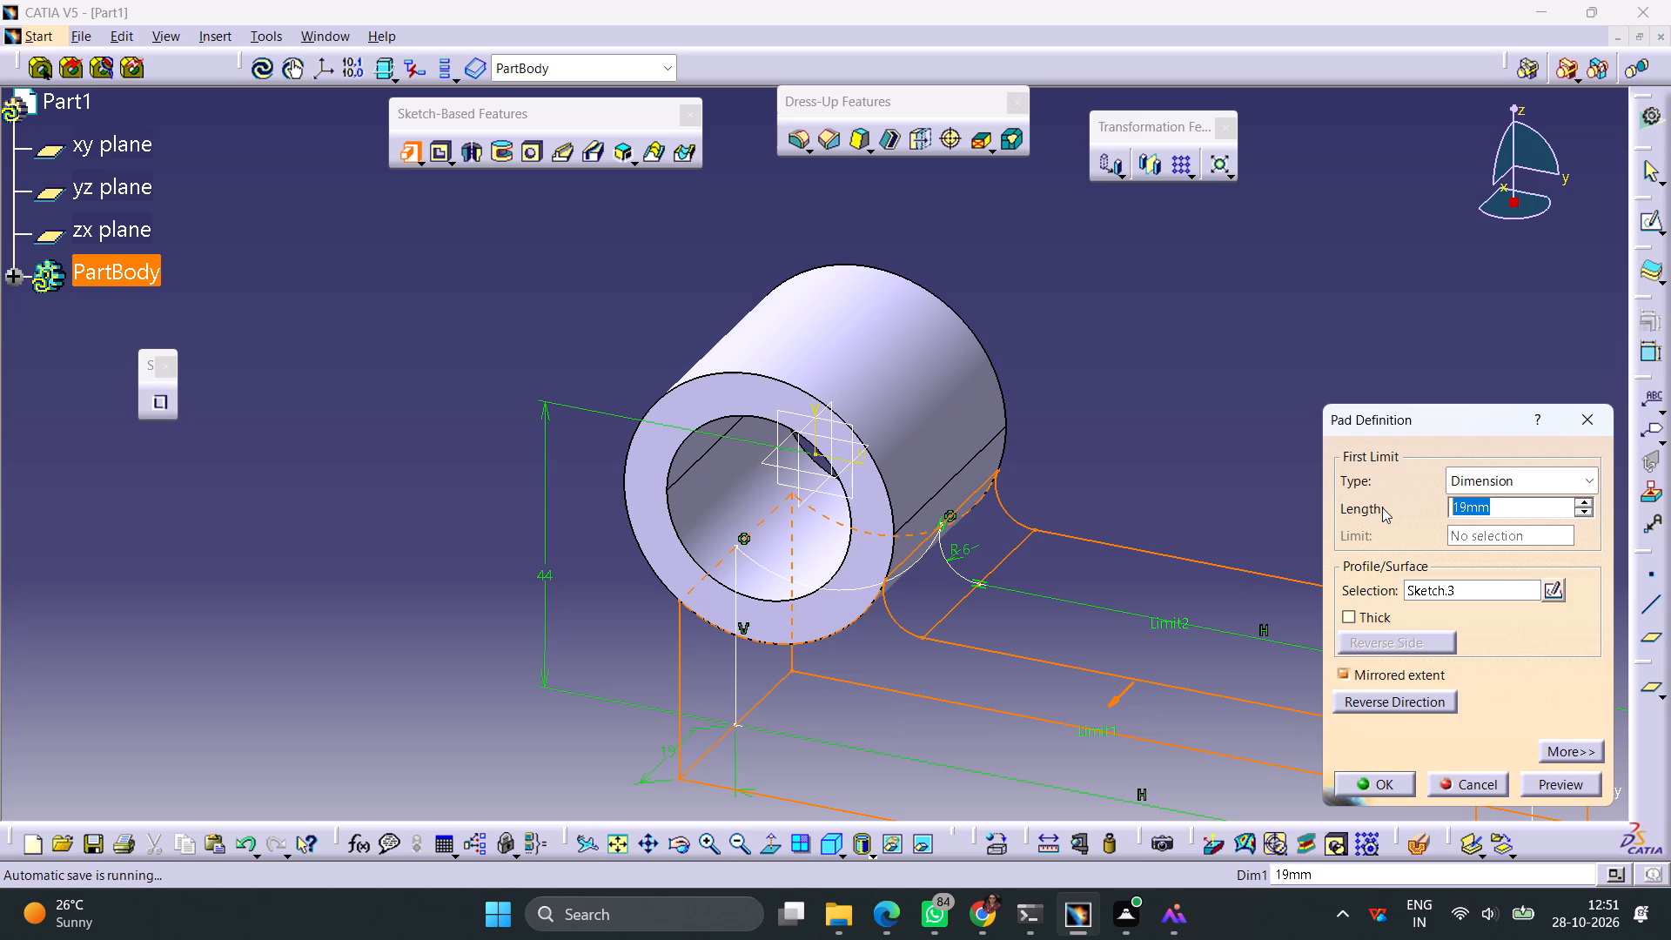
{"action": "type", "text": "32/2"}
{"action": "key", "text": "Return"}
{"action": "left_click", "coordinate": [1379, 507]}
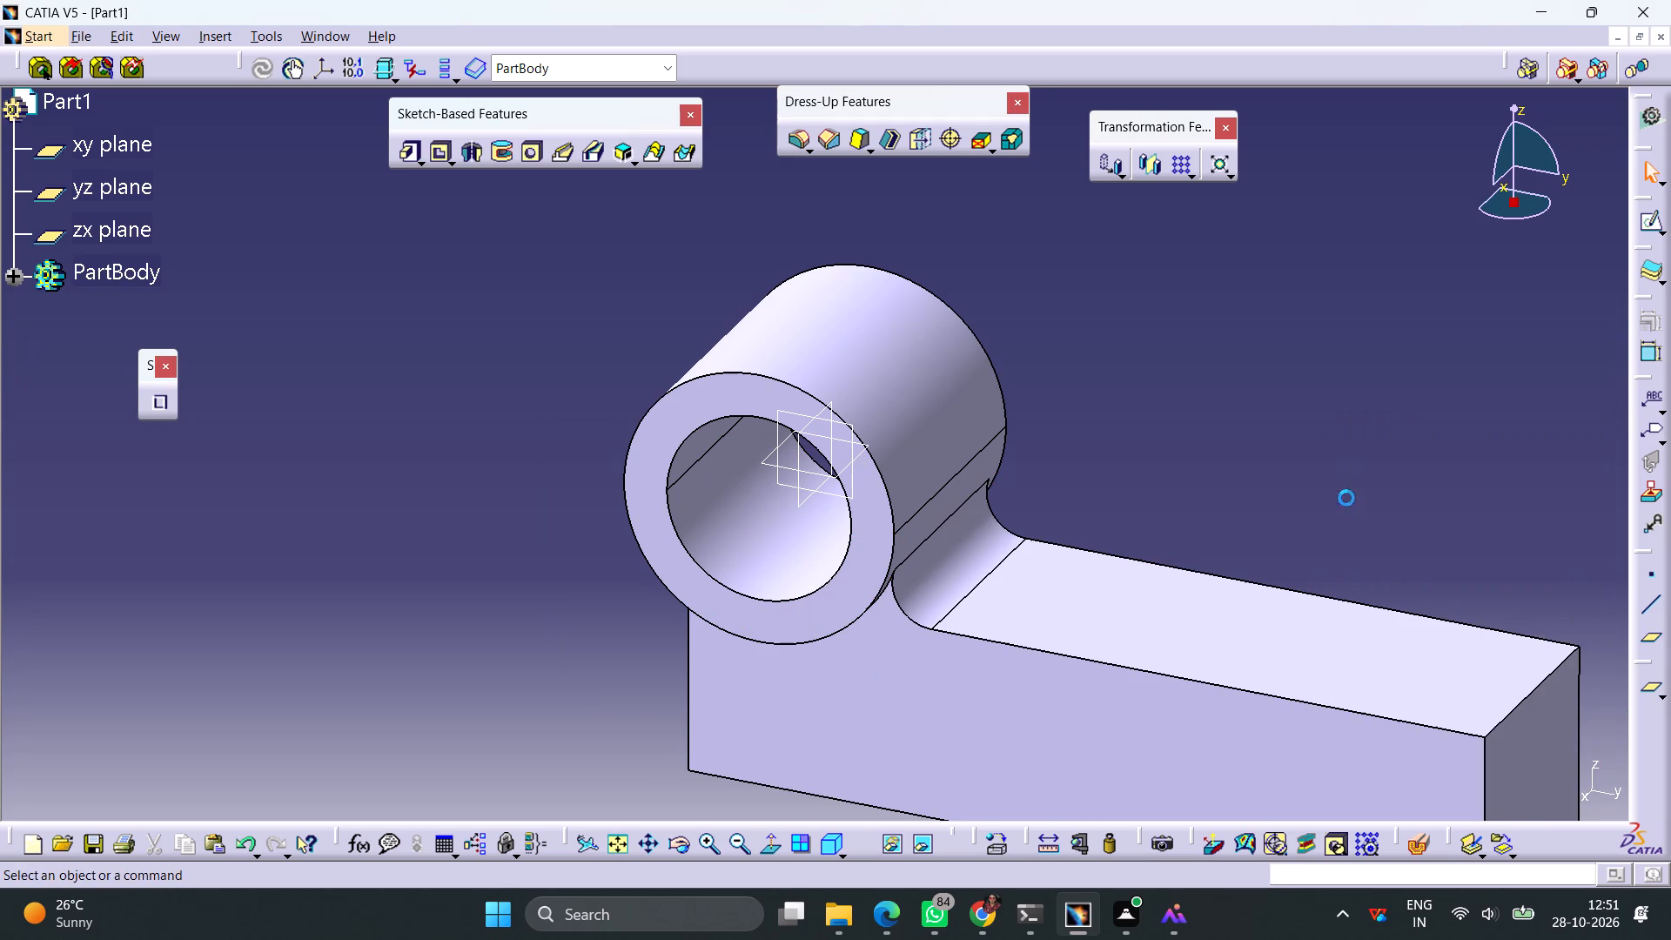
Start a sketch on the base arm's top face and draw a centered rectangle about 26 mm long near its free end, off the centreline.
{"action": "middle_click_drag", "start_coordinate": [1276, 459], "coordinate": [1279, 505], "text": "ctrl"}
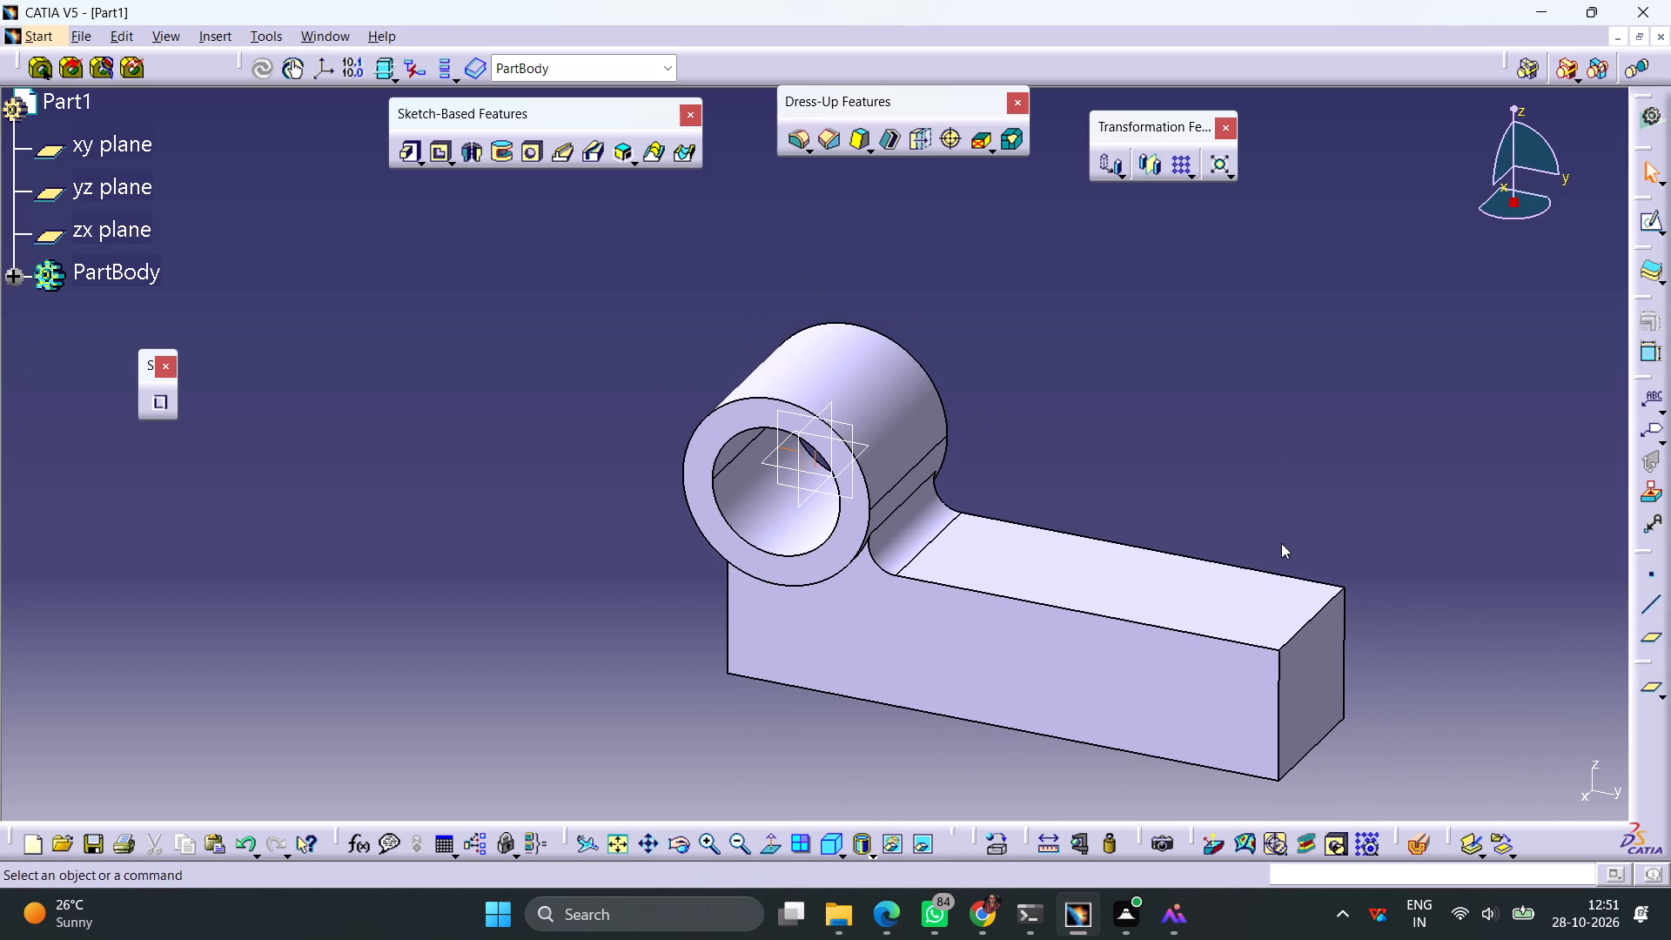
{"action": "left_click", "coordinate": [1234, 619]}
{"action": "left_click", "coordinate": [1643, 223]}
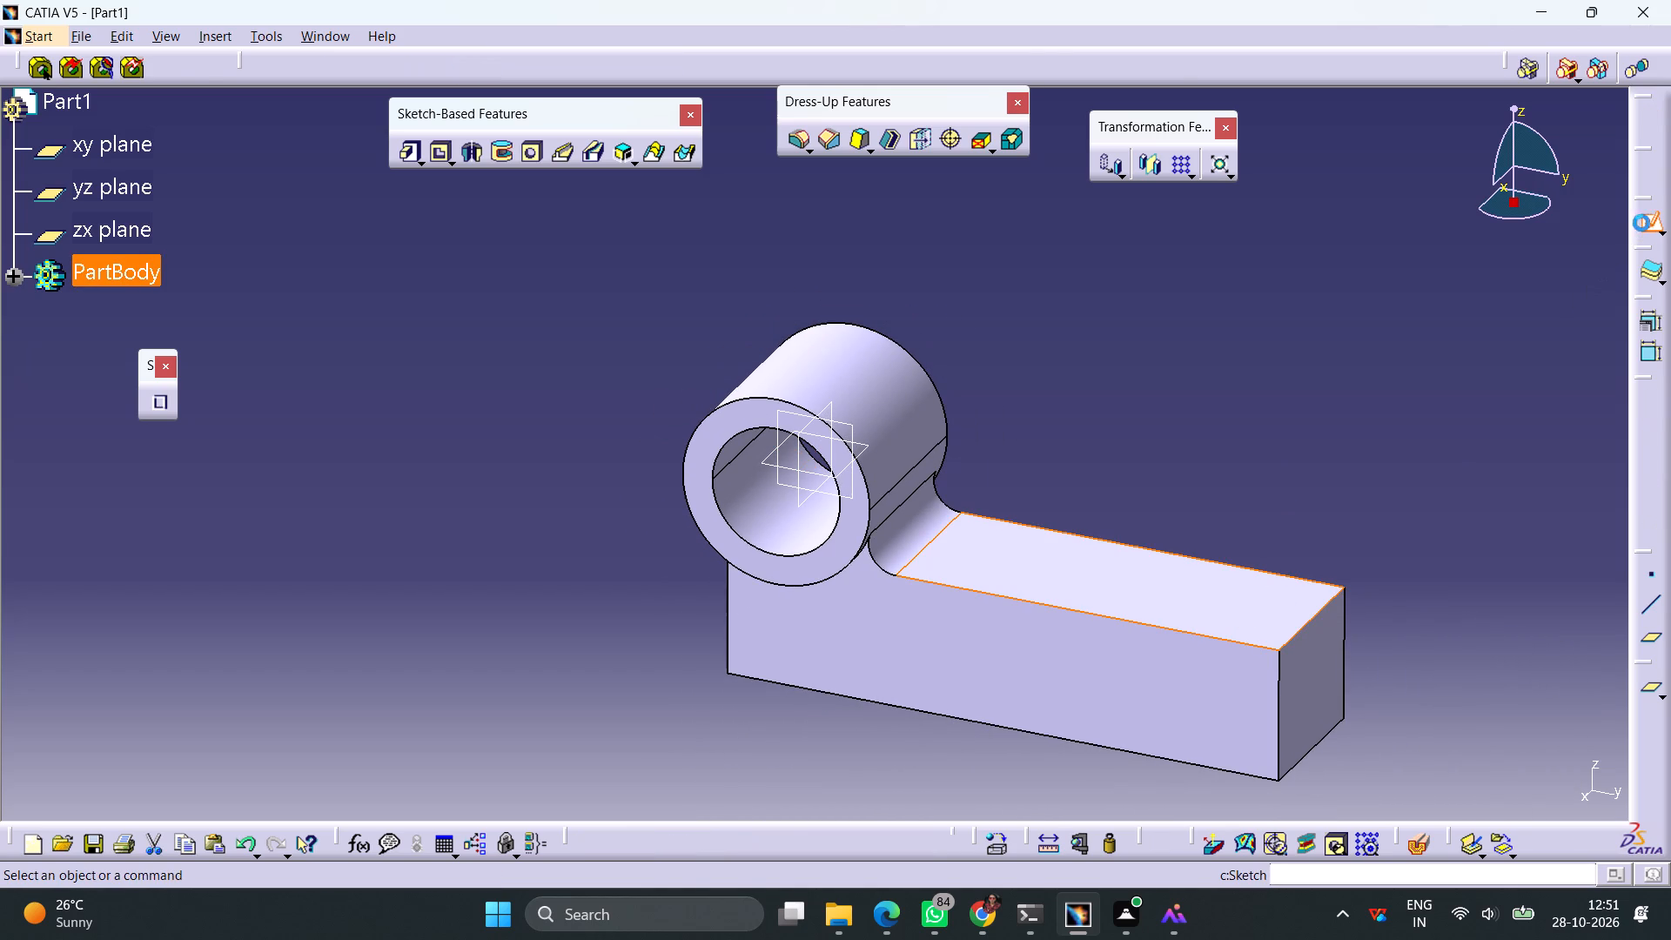
{"action": "middle_click_drag", "start_coordinate": [1106, 310], "coordinate": [1103, 689]}
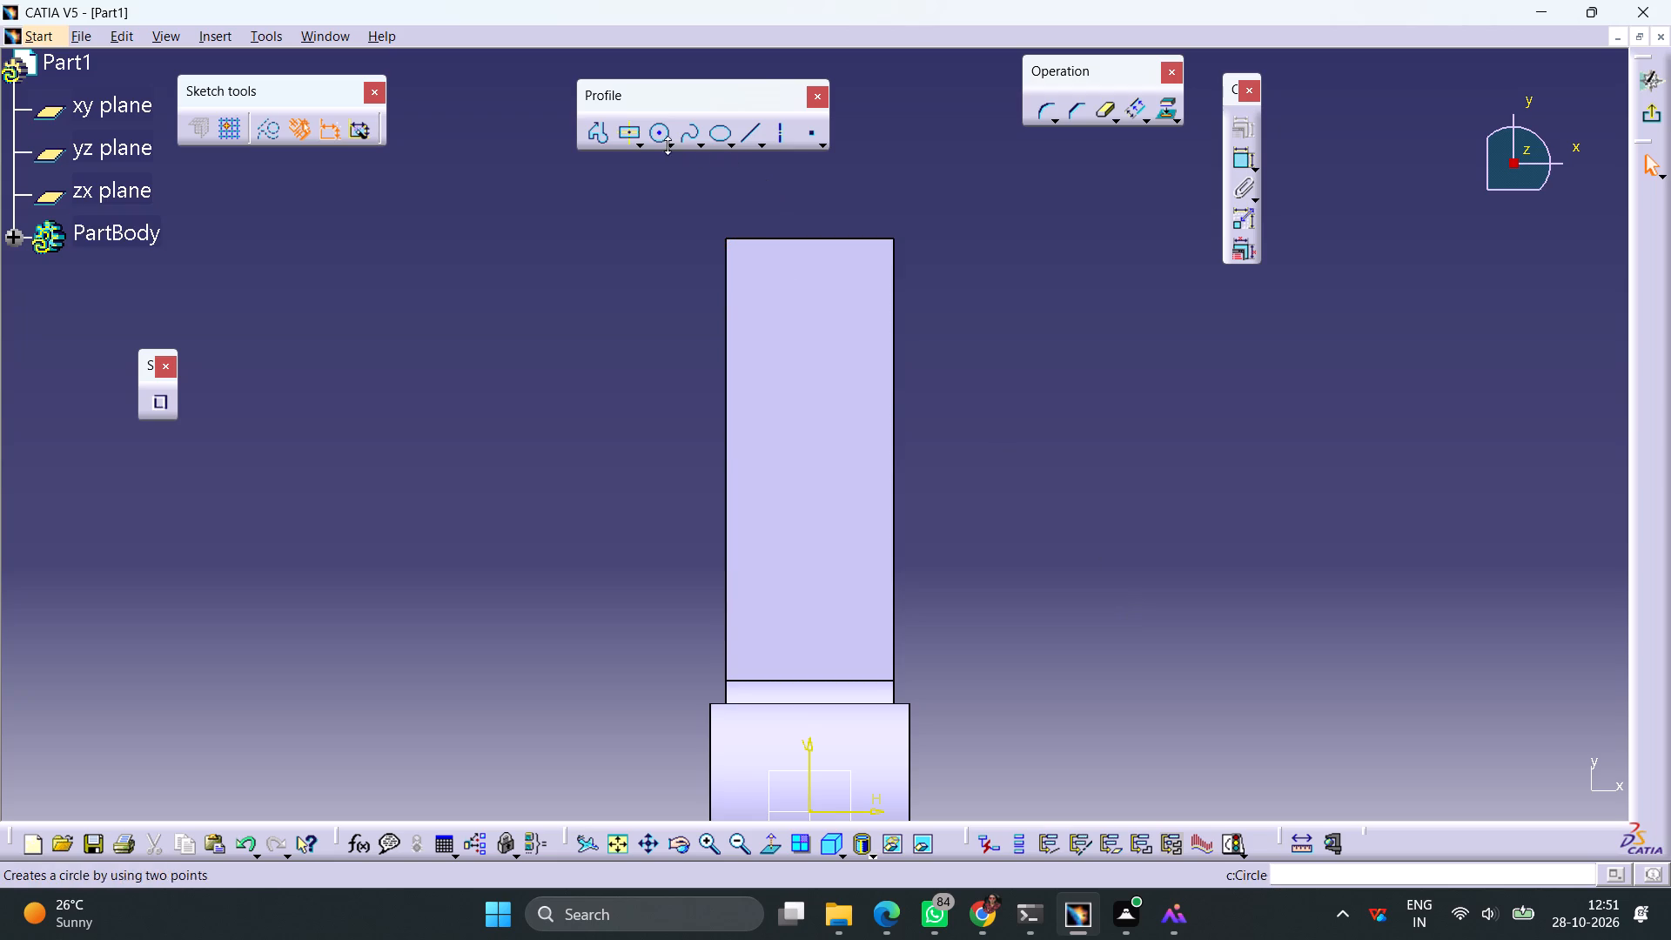
{"action": "left_click", "coordinate": [627, 131]}
{"action": "left_click", "coordinate": [852, 337]}
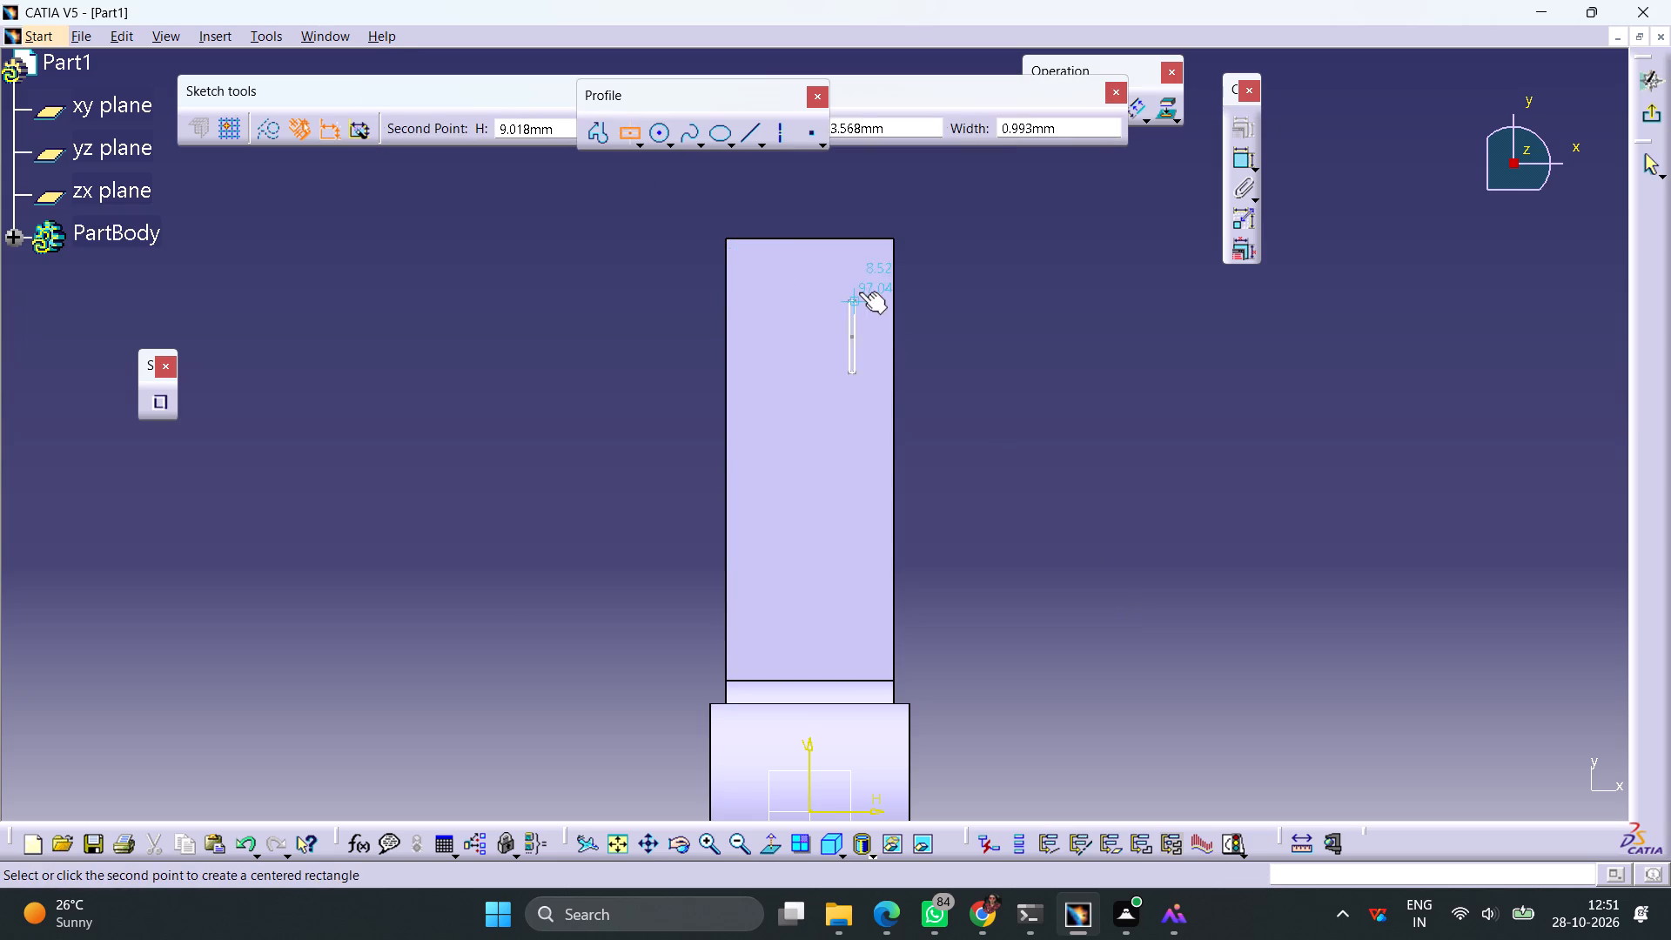
{"action": "left_click", "coordinate": [880, 266]}
{"action": "left_click", "coordinate": [995, 364]}
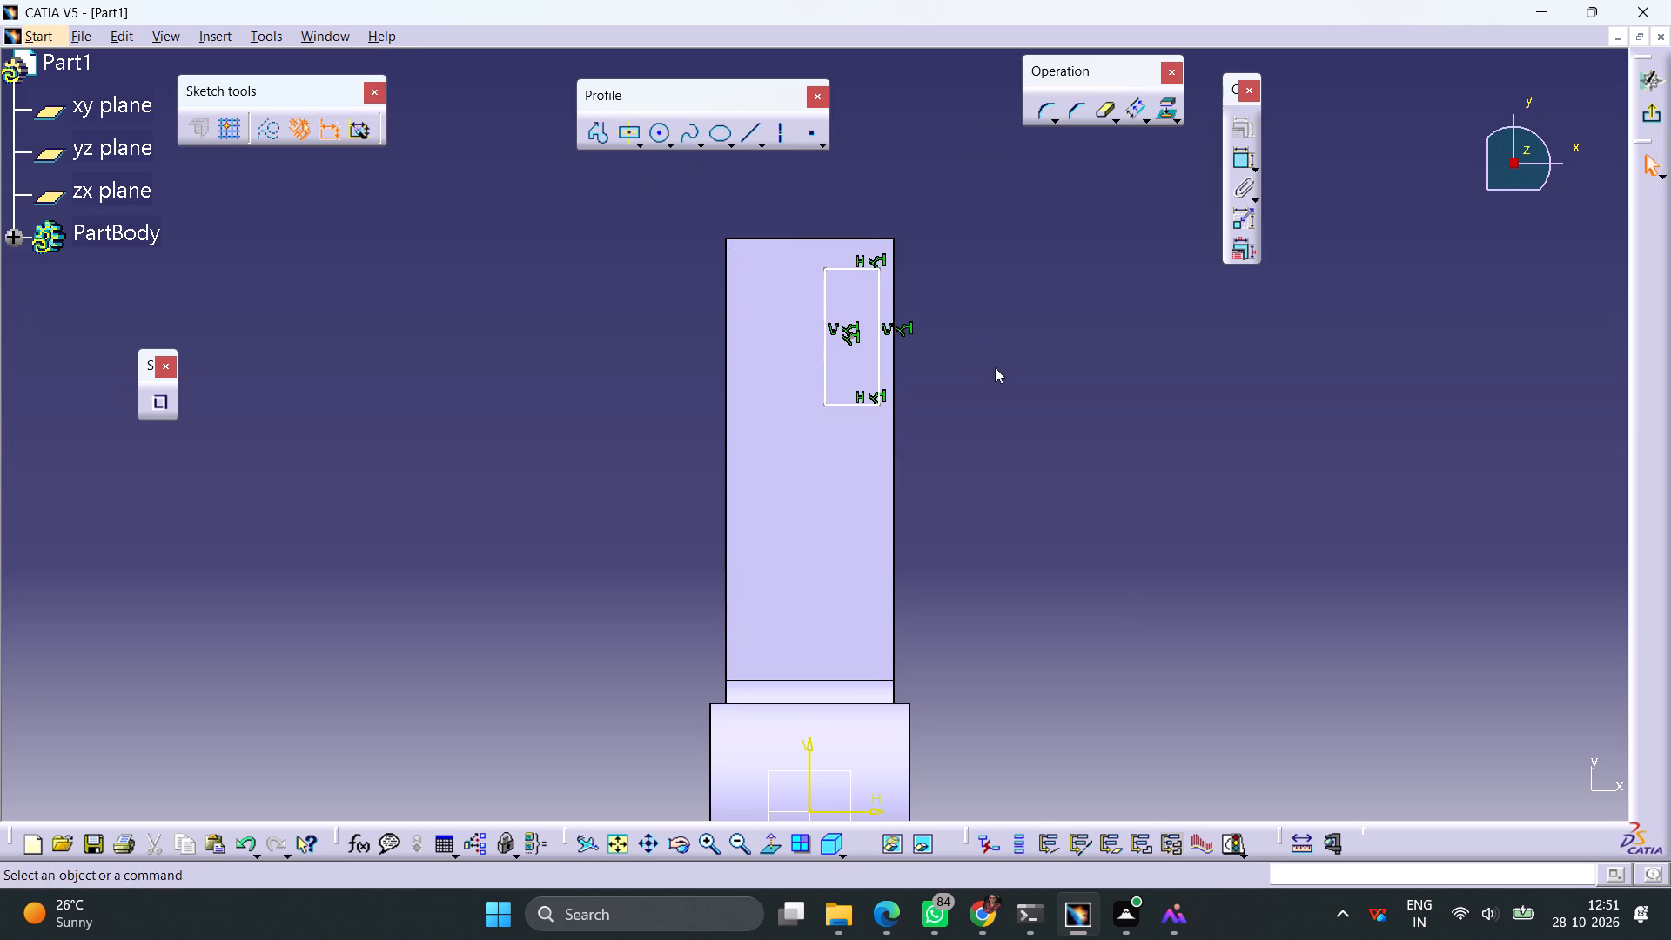
Dimension the rectangle's inner long edge from the vertical sketch axis and set the distance to 6 mm.
{"action": "left_click", "coordinate": [825, 366]}
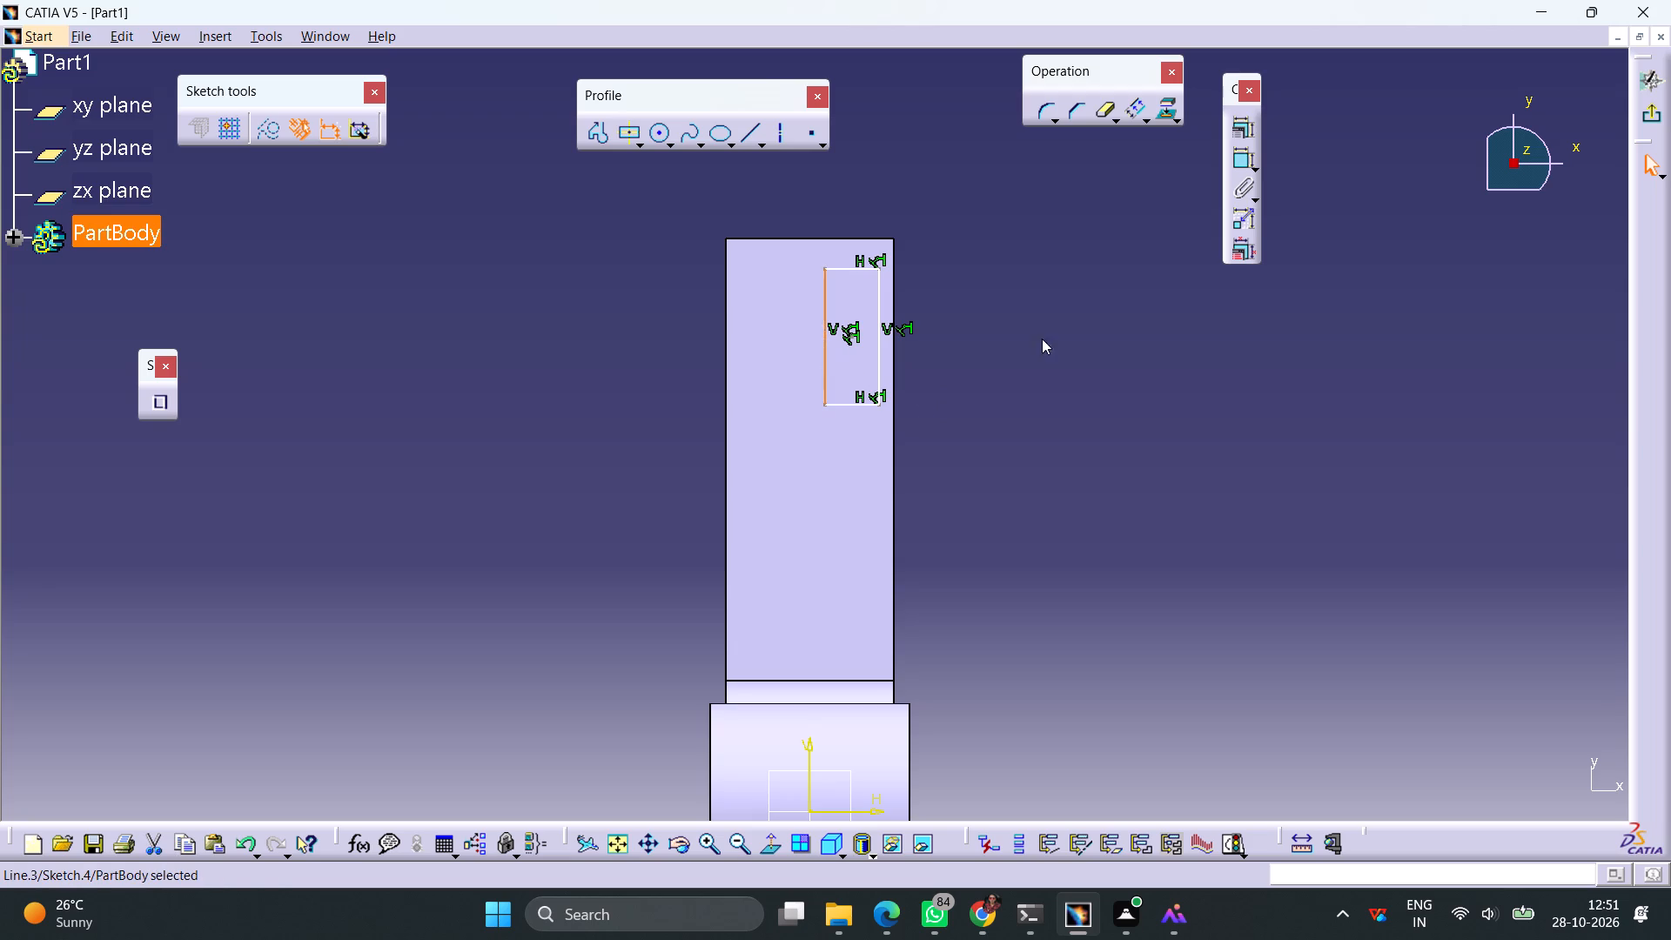
{"action": "left_click", "coordinate": [1244, 158]}
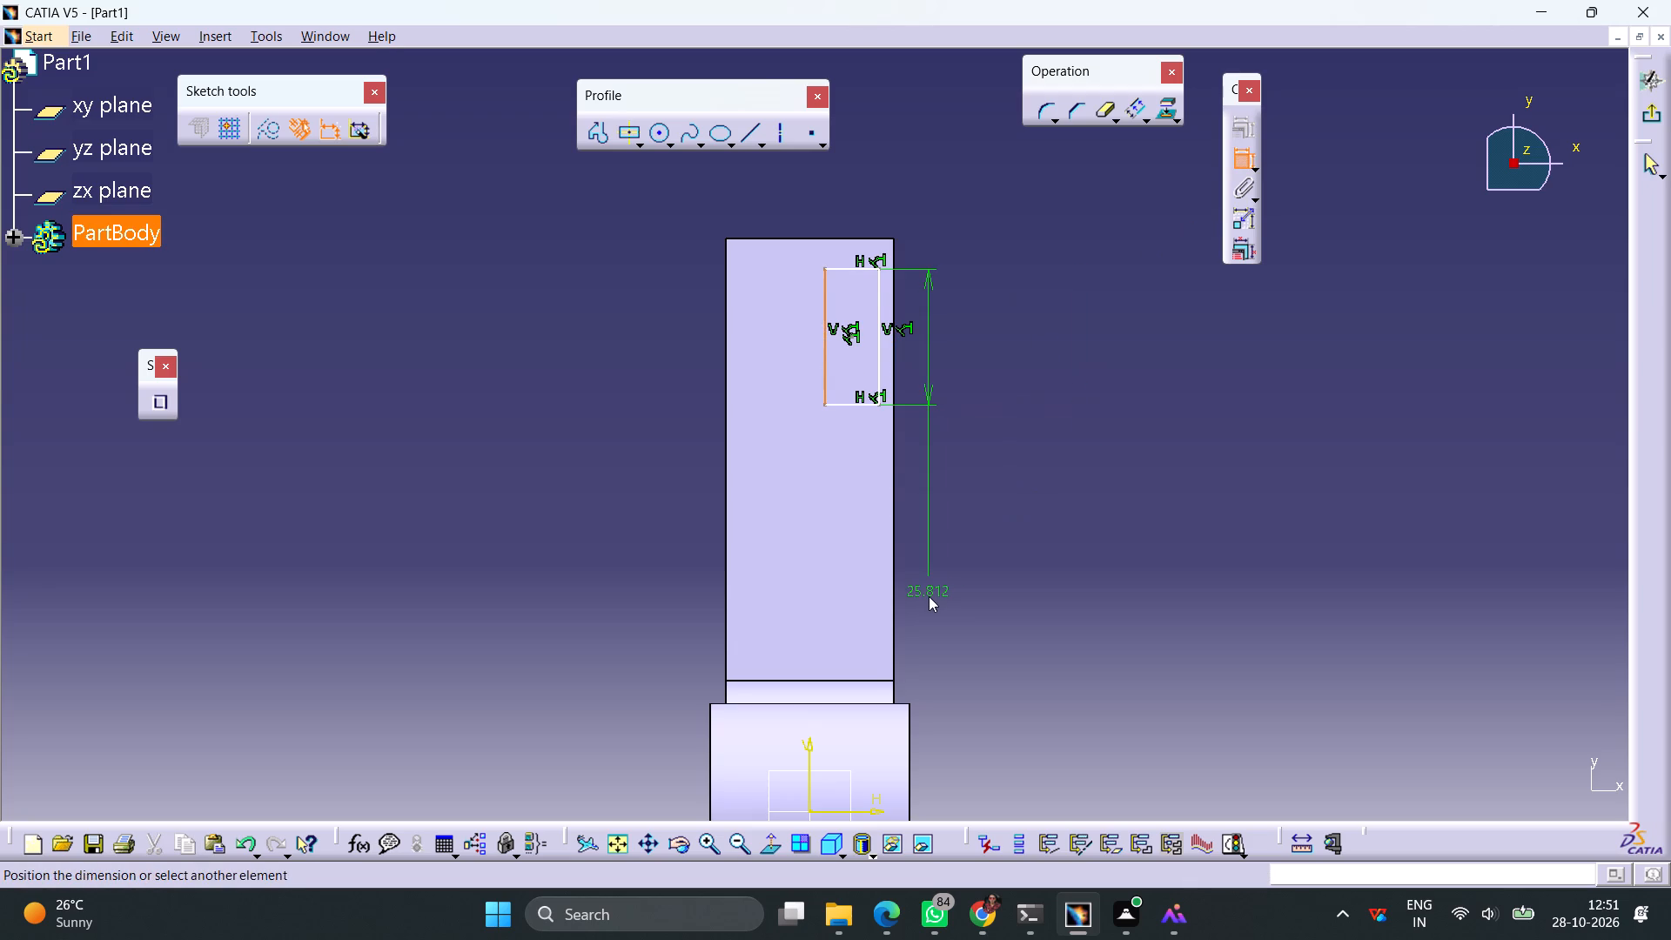
{"action": "left_click", "coordinate": [811, 755]}
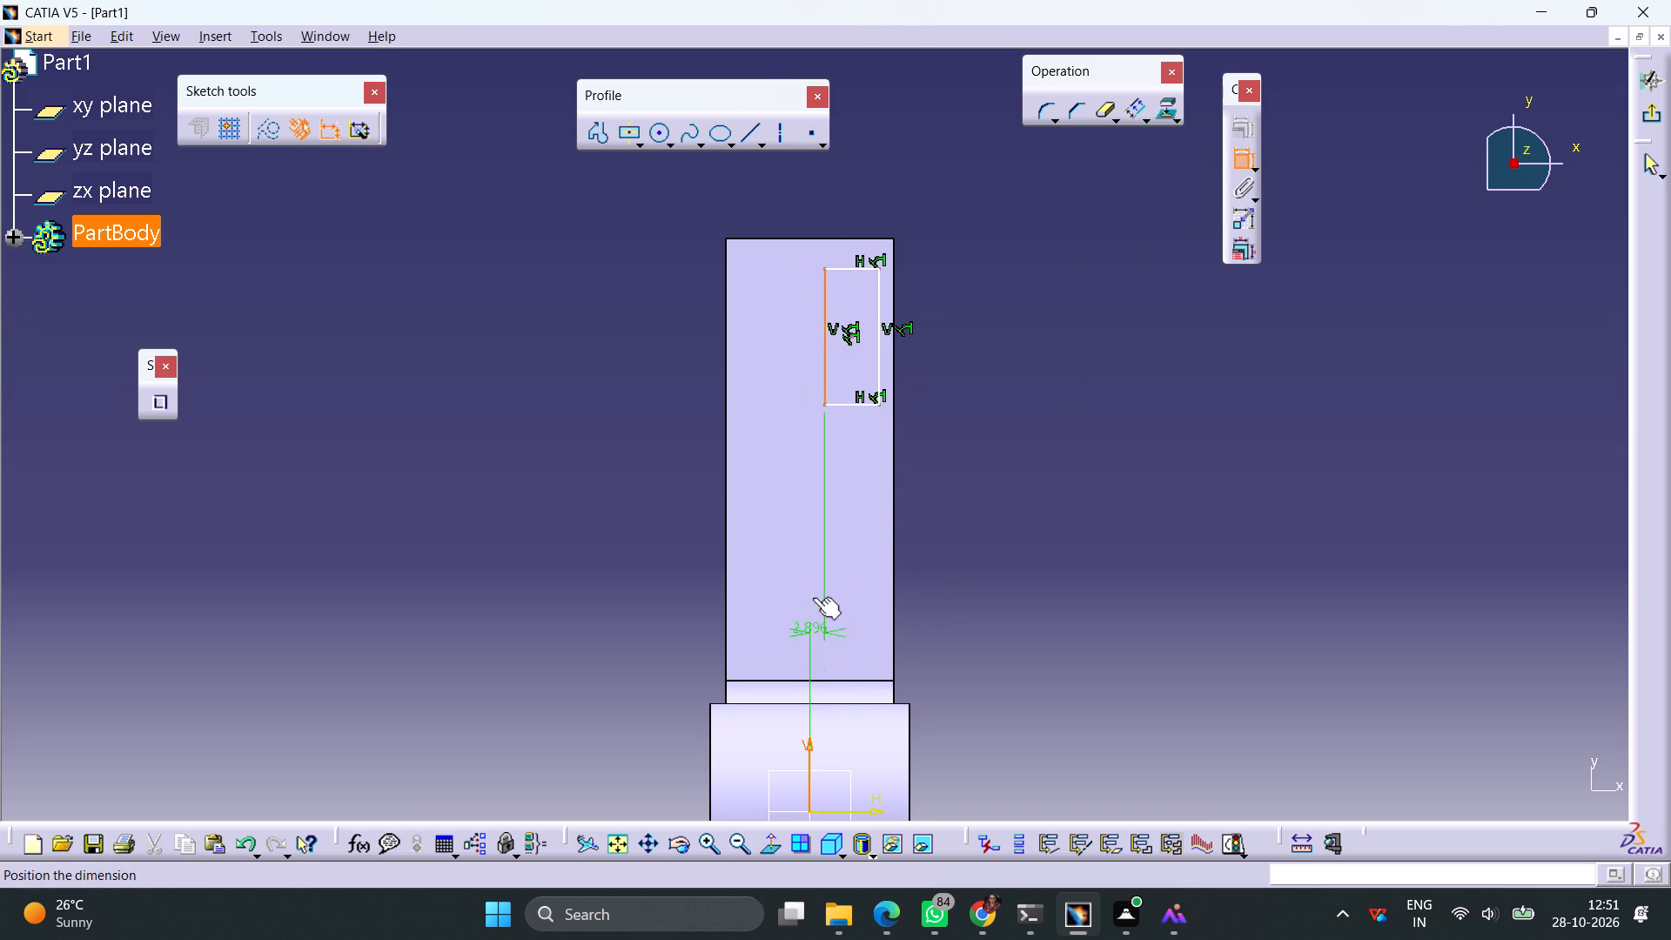
{"action": "left_click", "coordinate": [865, 170]}
{"action": "double_click", "coordinate": [870, 164]}
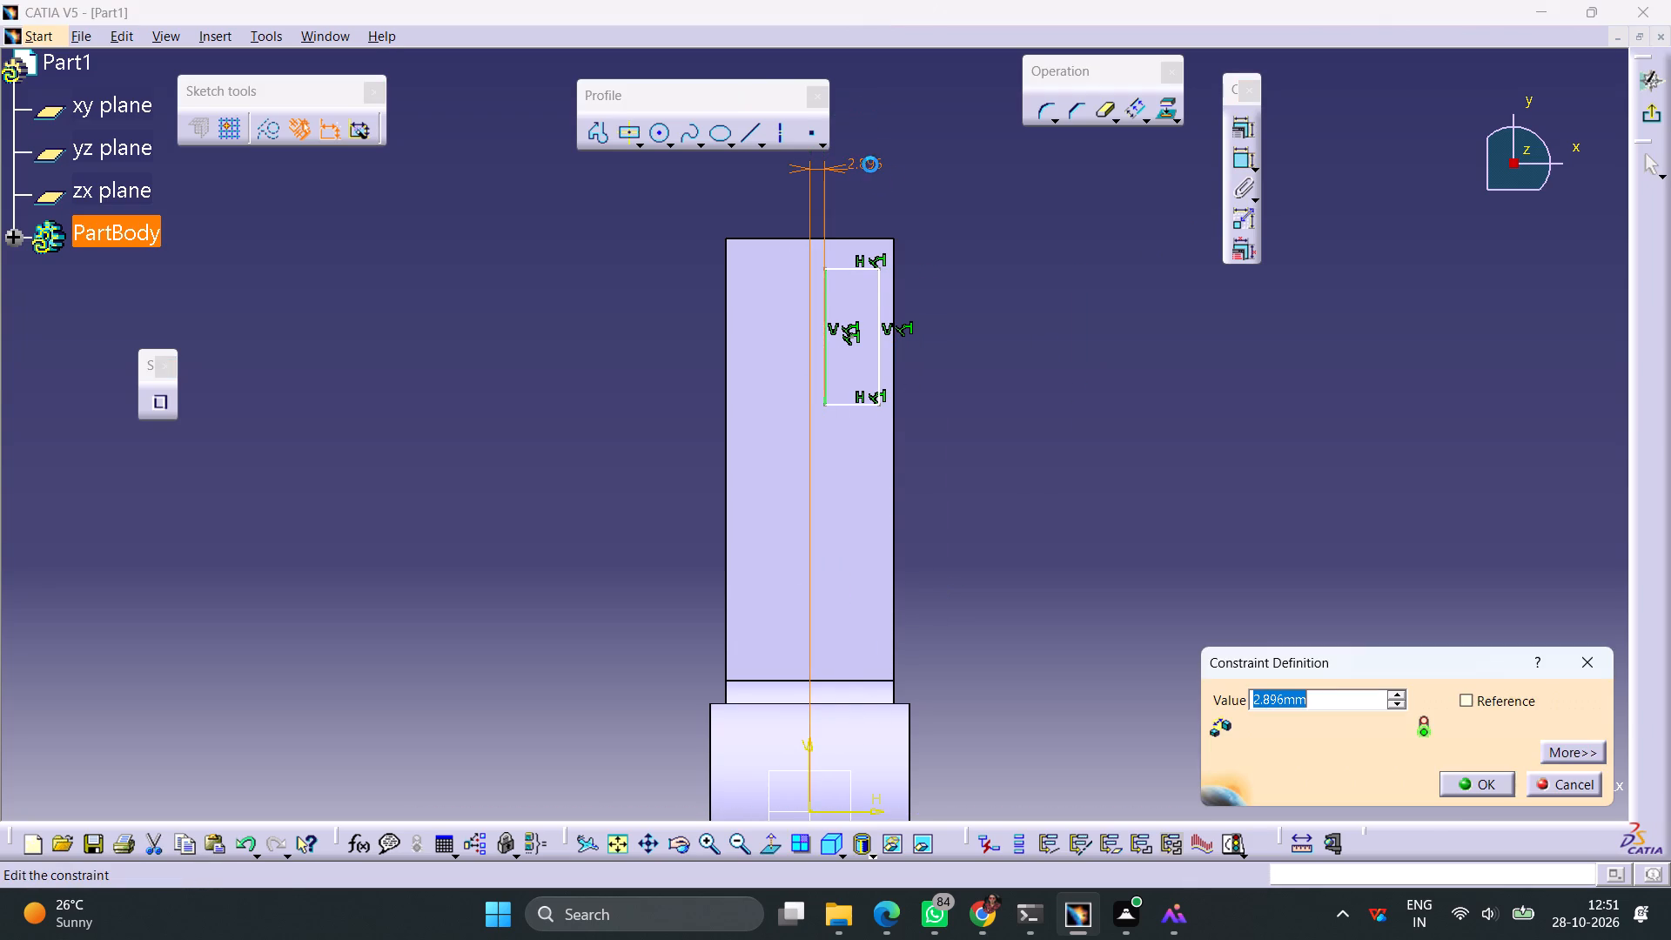
{"action": "key", "text": "6"}
{"action": "key", "text": "Return"}
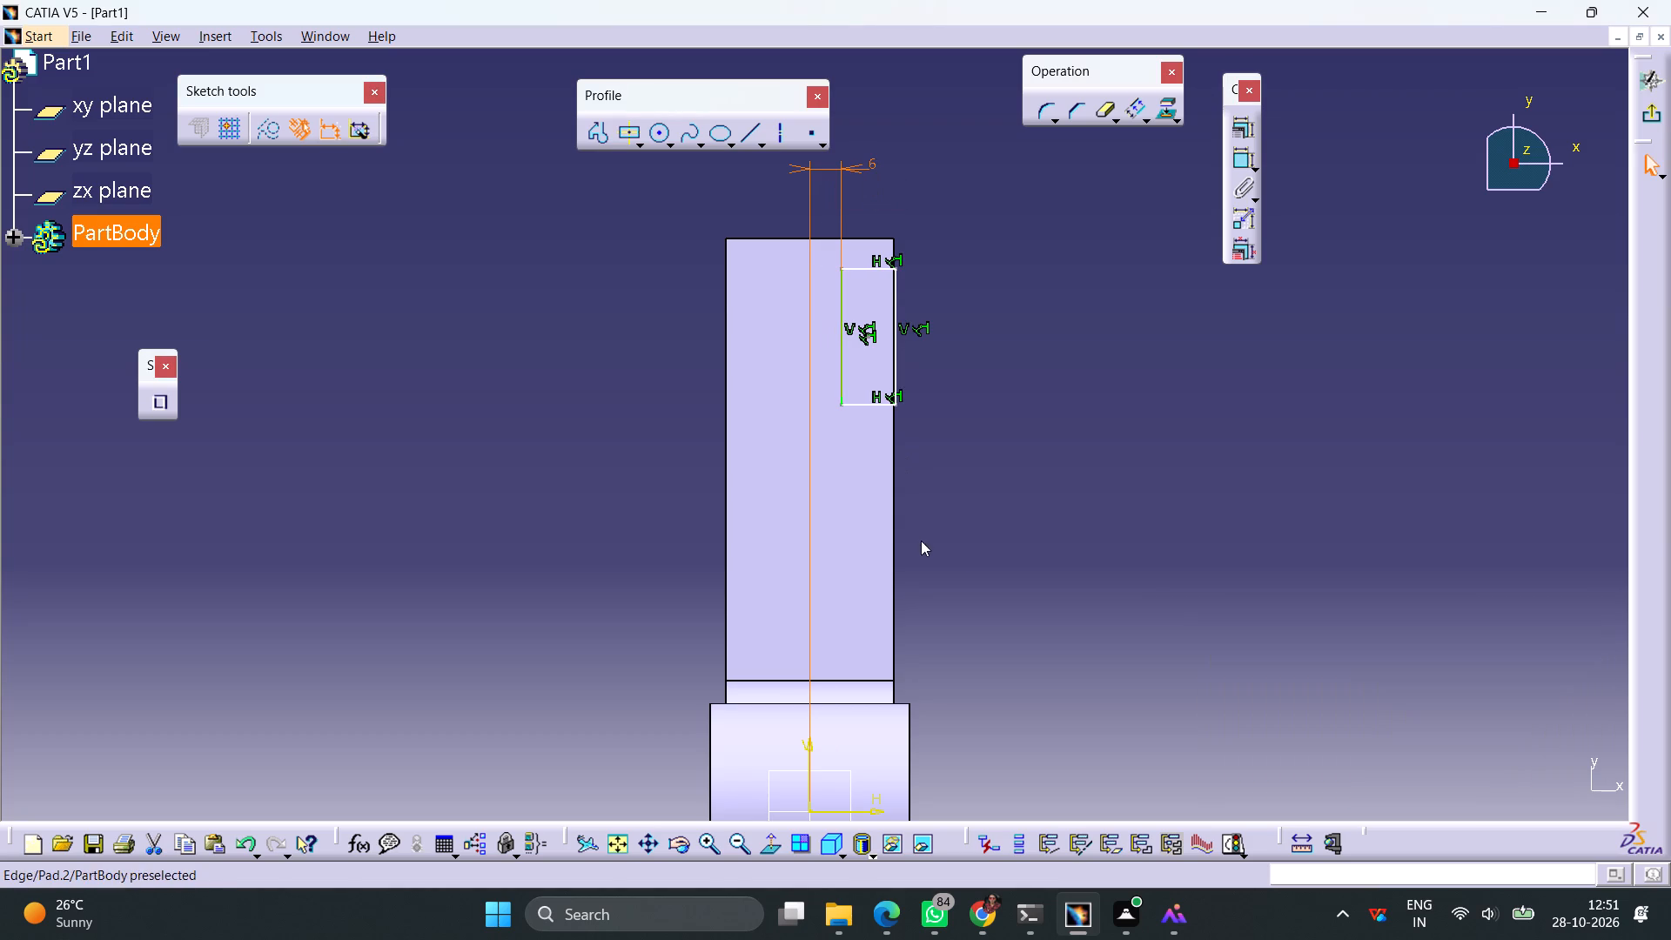
{"action": "left_click", "coordinate": [973, 553]}
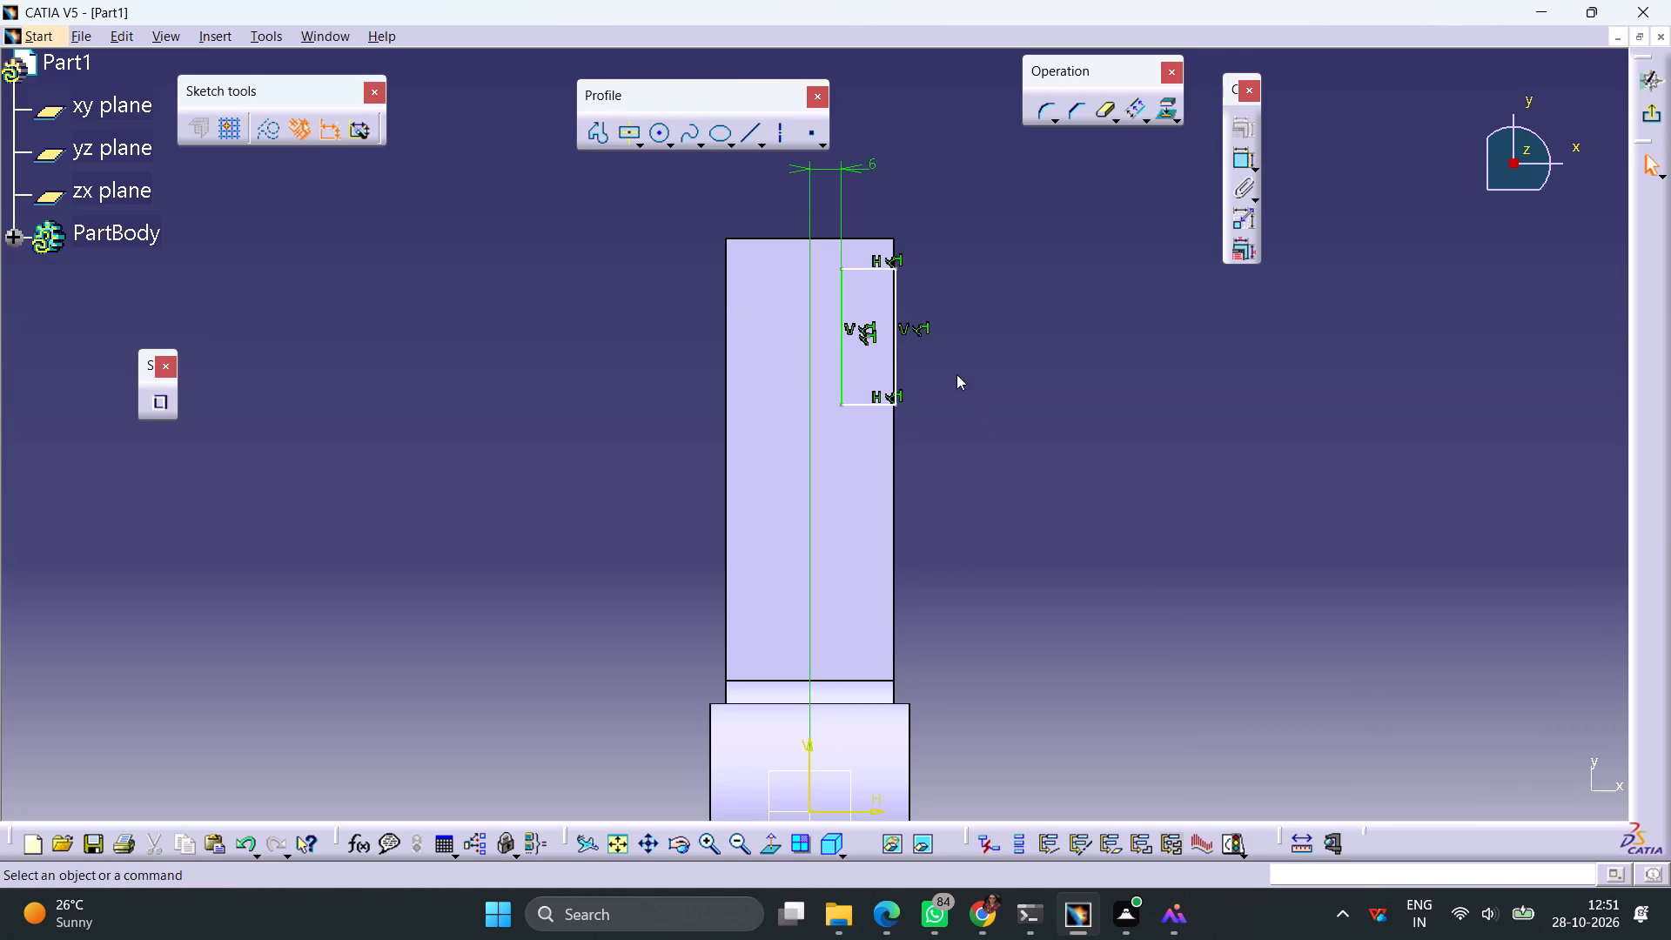
Dimension the rectangle's outer long edge and set its length to 41-12, giving 29 mm.
{"action": "left_click", "coordinate": [896, 361]}
{"action": "left_click", "coordinate": [1243, 154]}
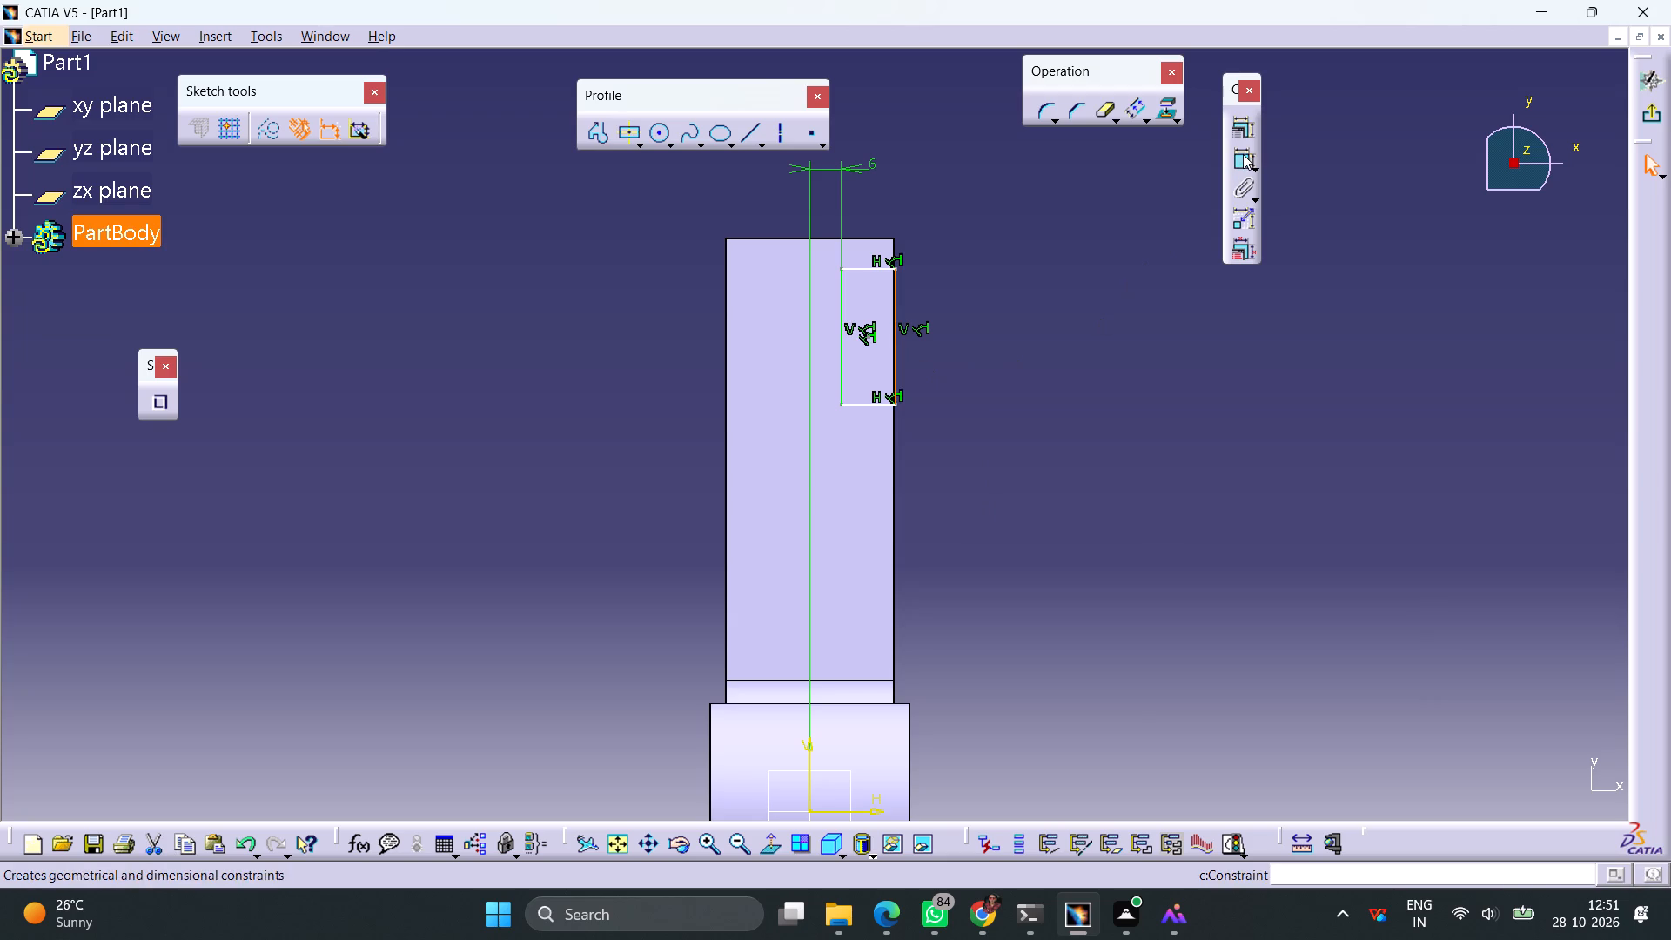
{"action": "left_click", "coordinate": [1080, 343]}
{"action": "double_click", "coordinate": [1083, 337]}
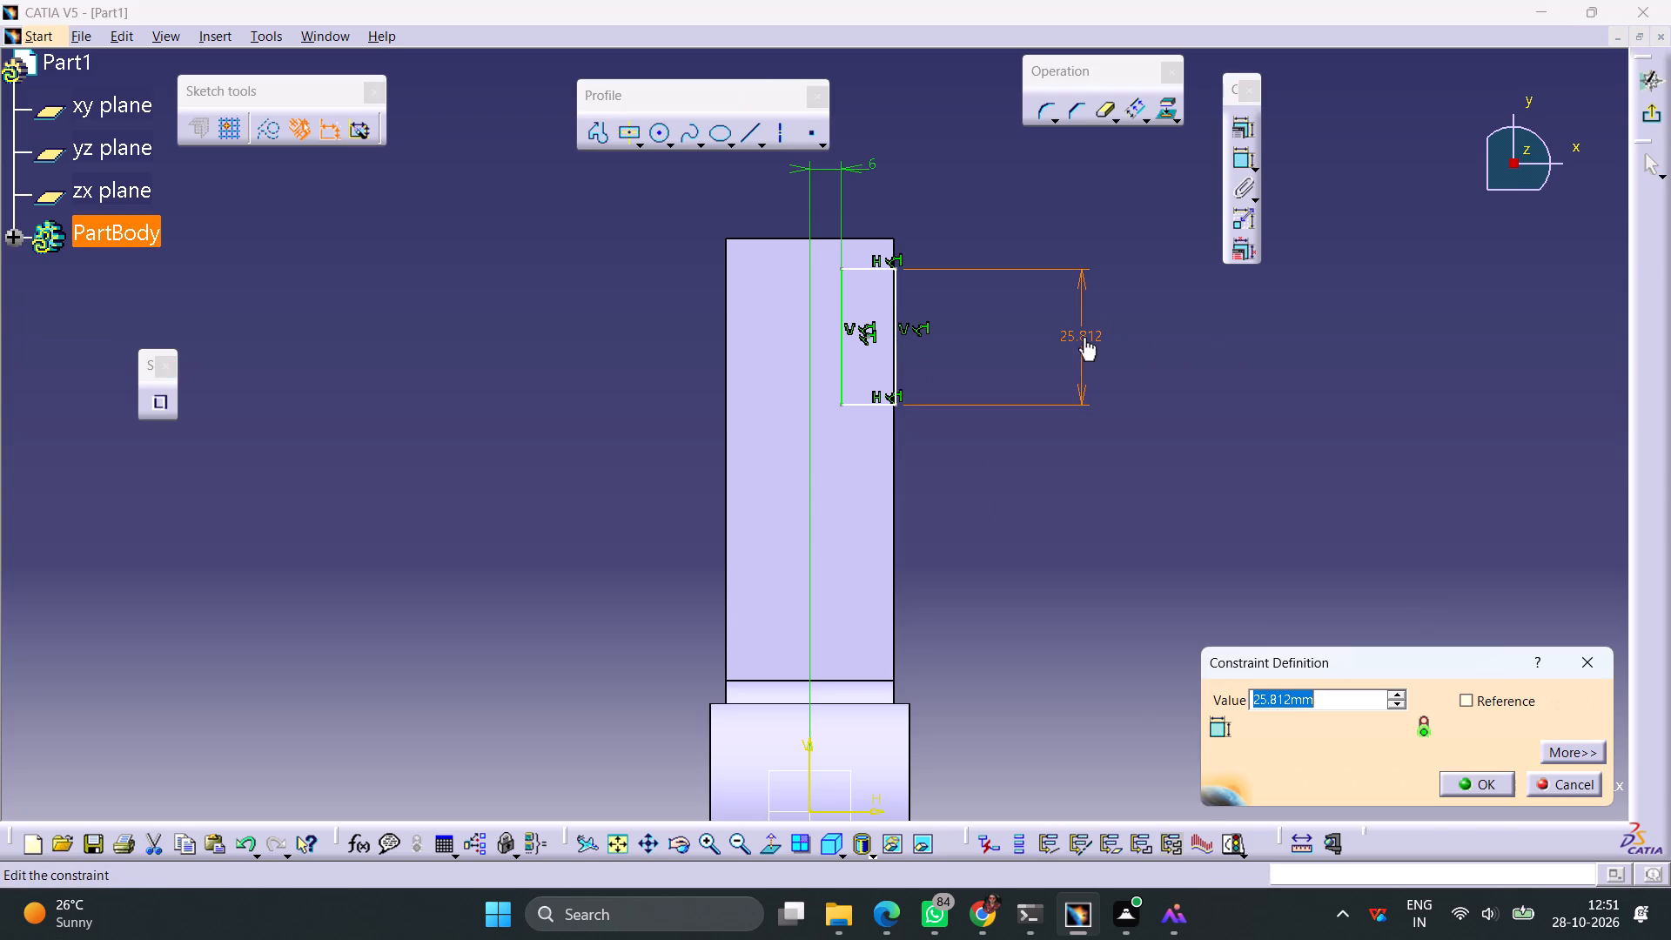
{"action": "type", "text": "41-12"}
{"action": "key", "text": "Return"}
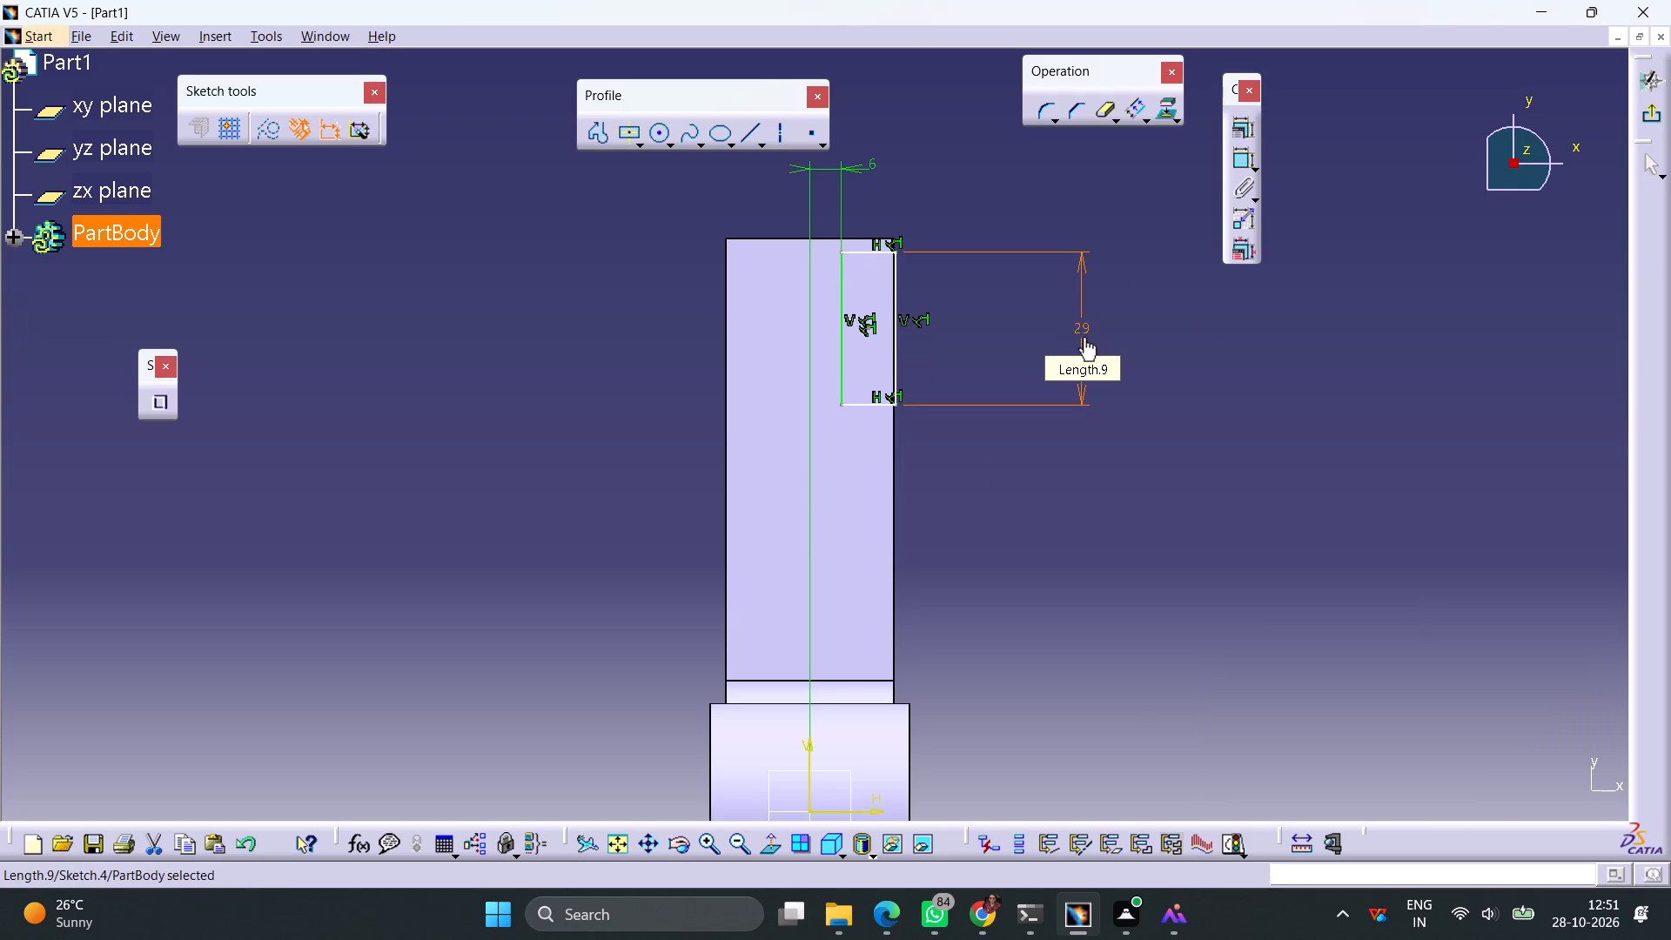
{"action": "left_click", "coordinate": [1050, 474]}
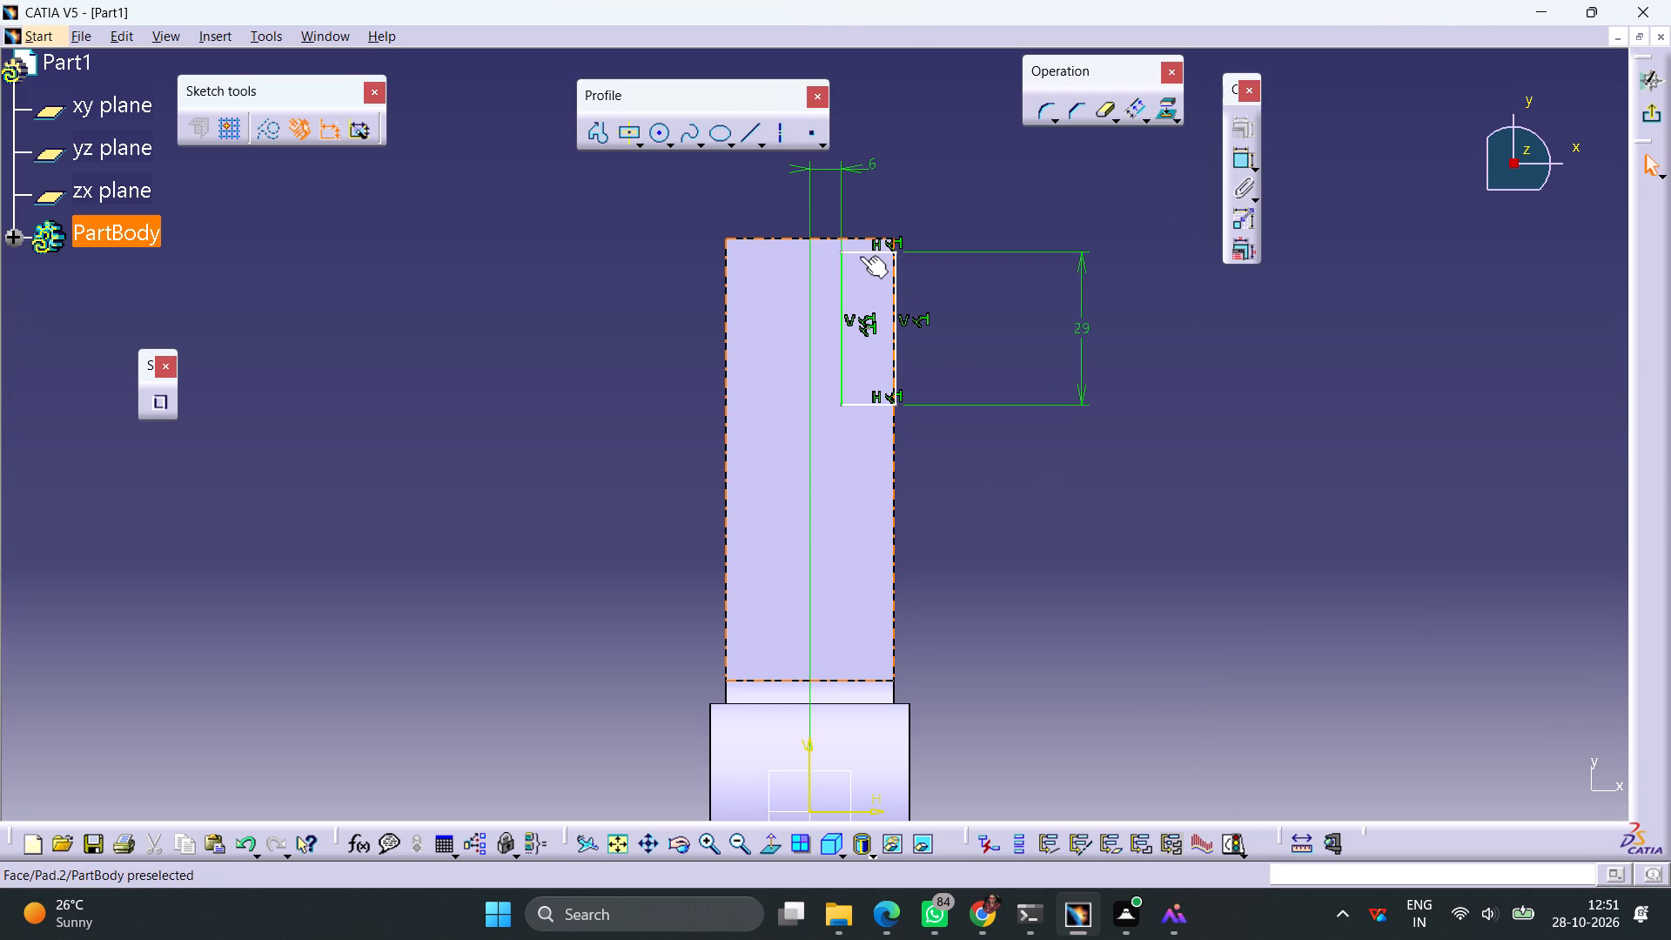
Make the rectangle's upper short edge coincident with the arm's free-end edge.
{"action": "left_click", "coordinate": [867, 250]}
{"action": "left_click", "coordinate": [859, 238], "text": "ctrl"}
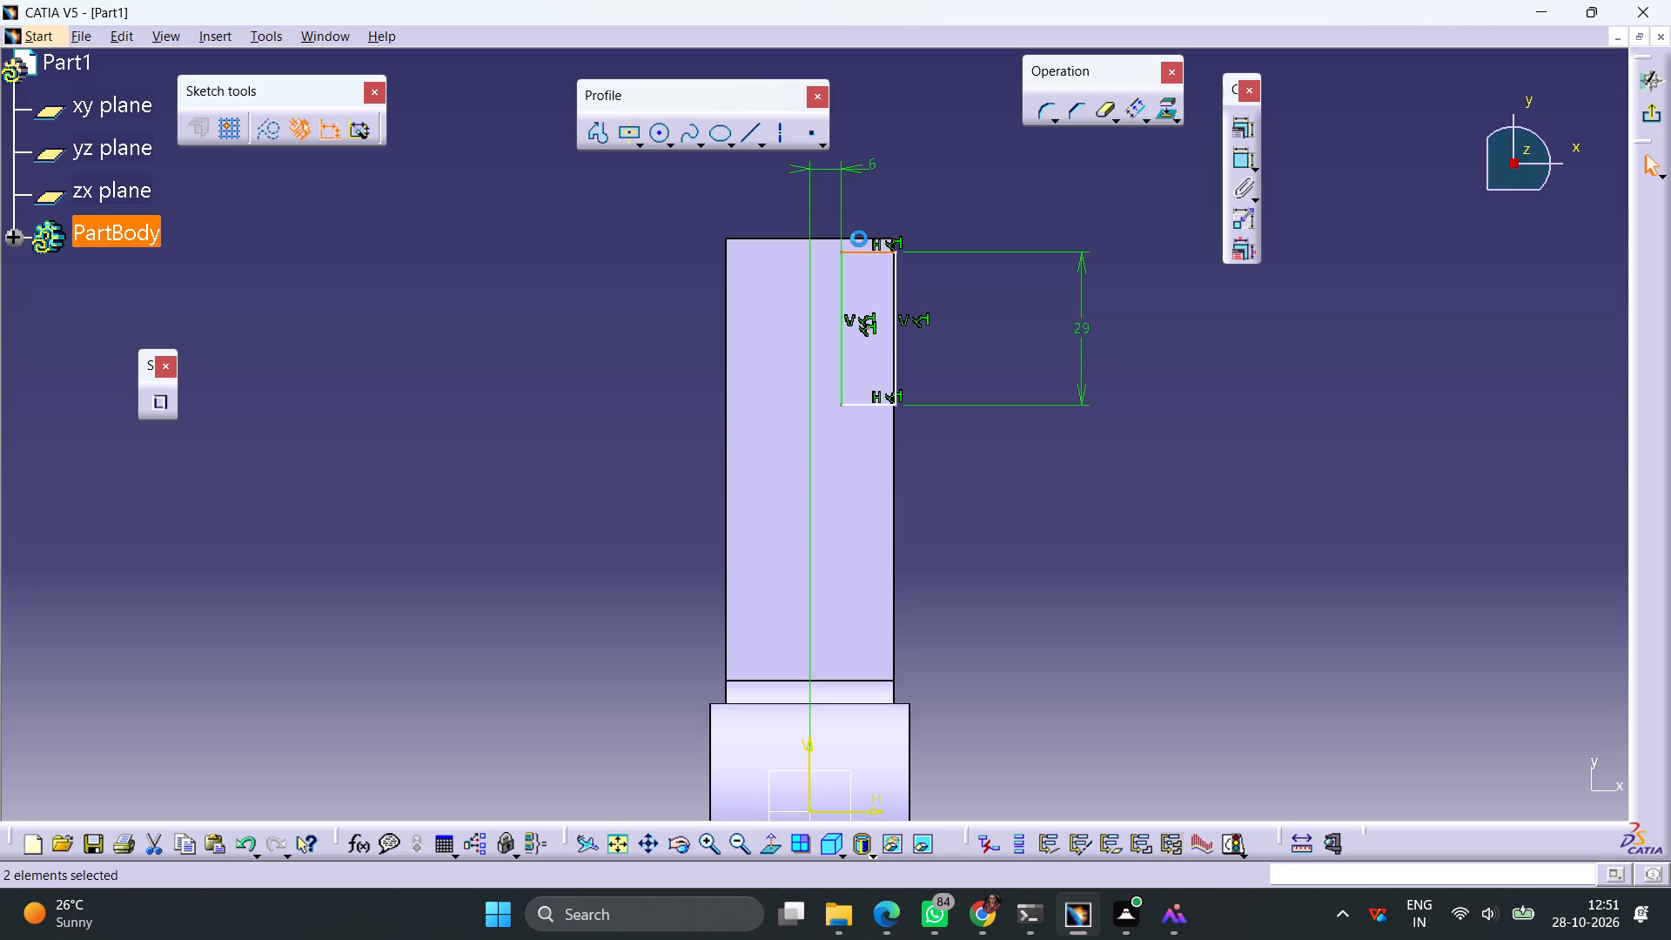
{"action": "left_click", "coordinate": [1235, 124]}
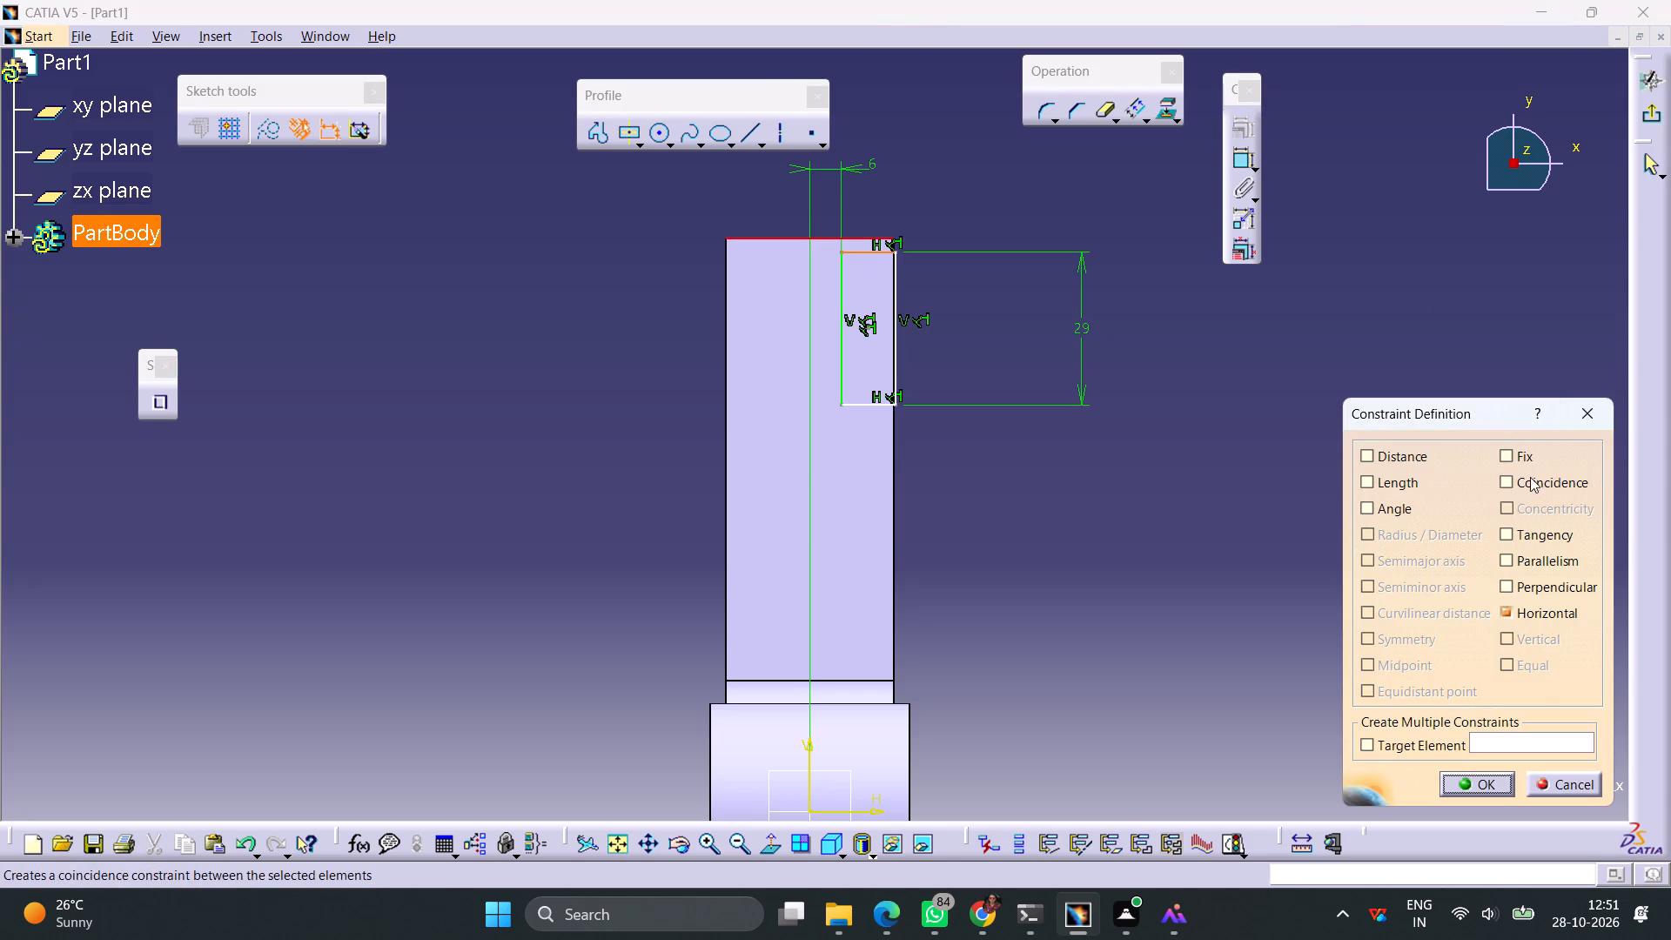
{"action": "left_click", "coordinate": [1532, 487]}
{"action": "left_click", "coordinate": [1472, 784]}
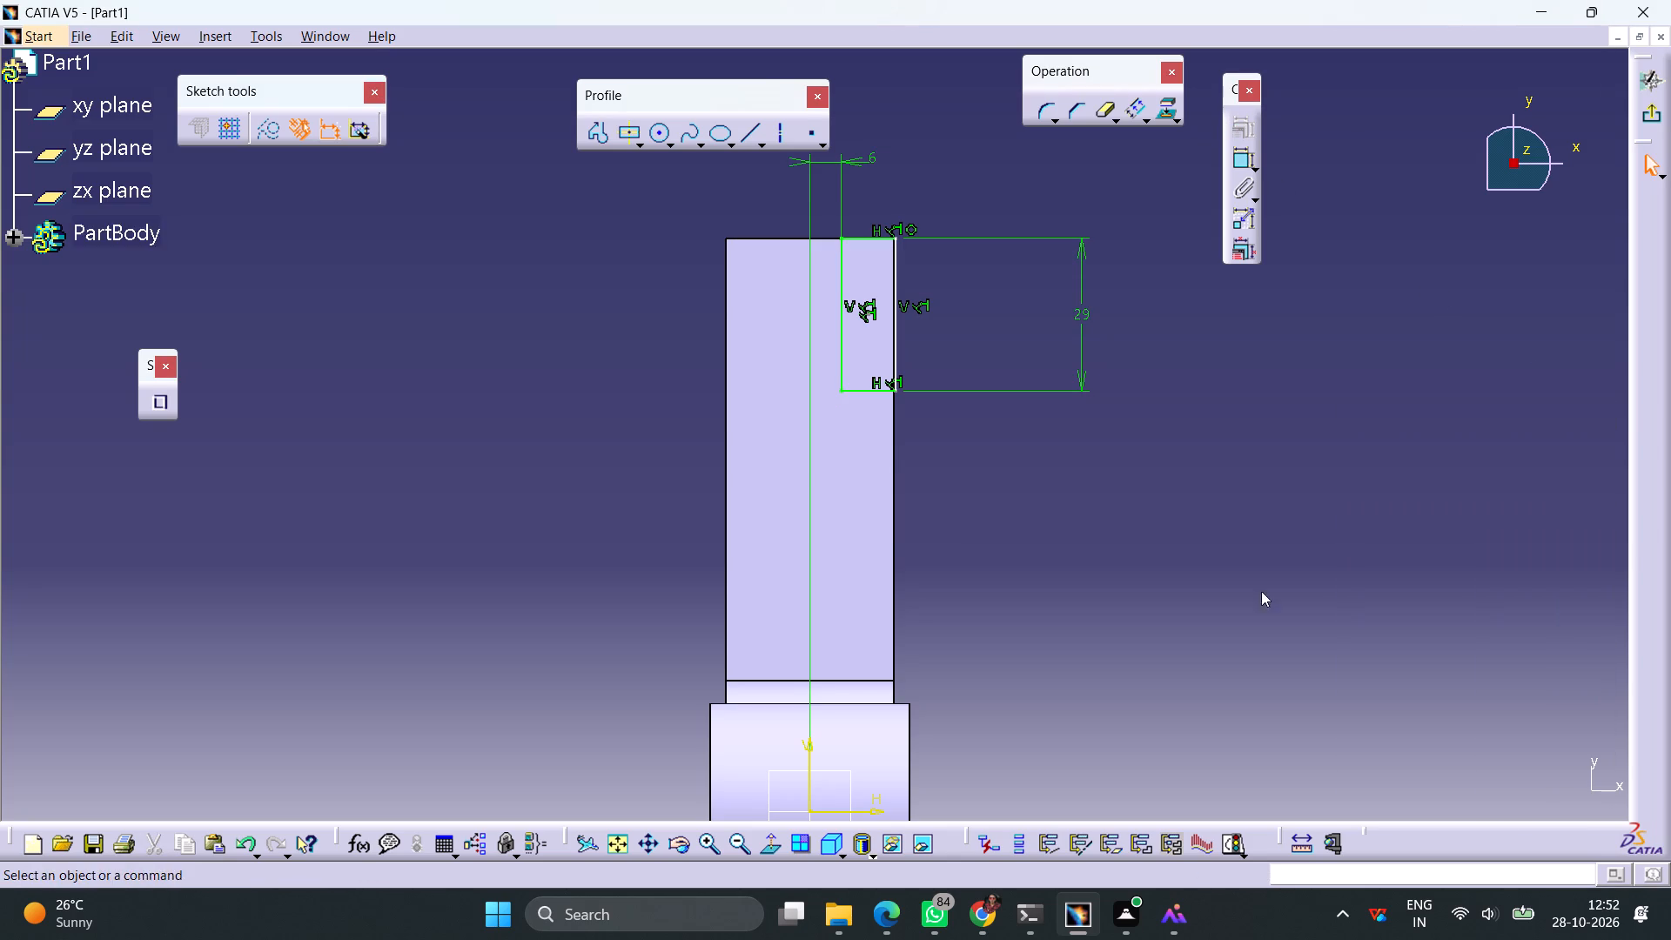
Make the rectangle's outer long edge coincident with the arm's side edge, and exit the sketch.
{"action": "left_click", "coordinate": [894, 360]}
{"action": "left_click", "coordinate": [893, 451], "text": "ctrl"}
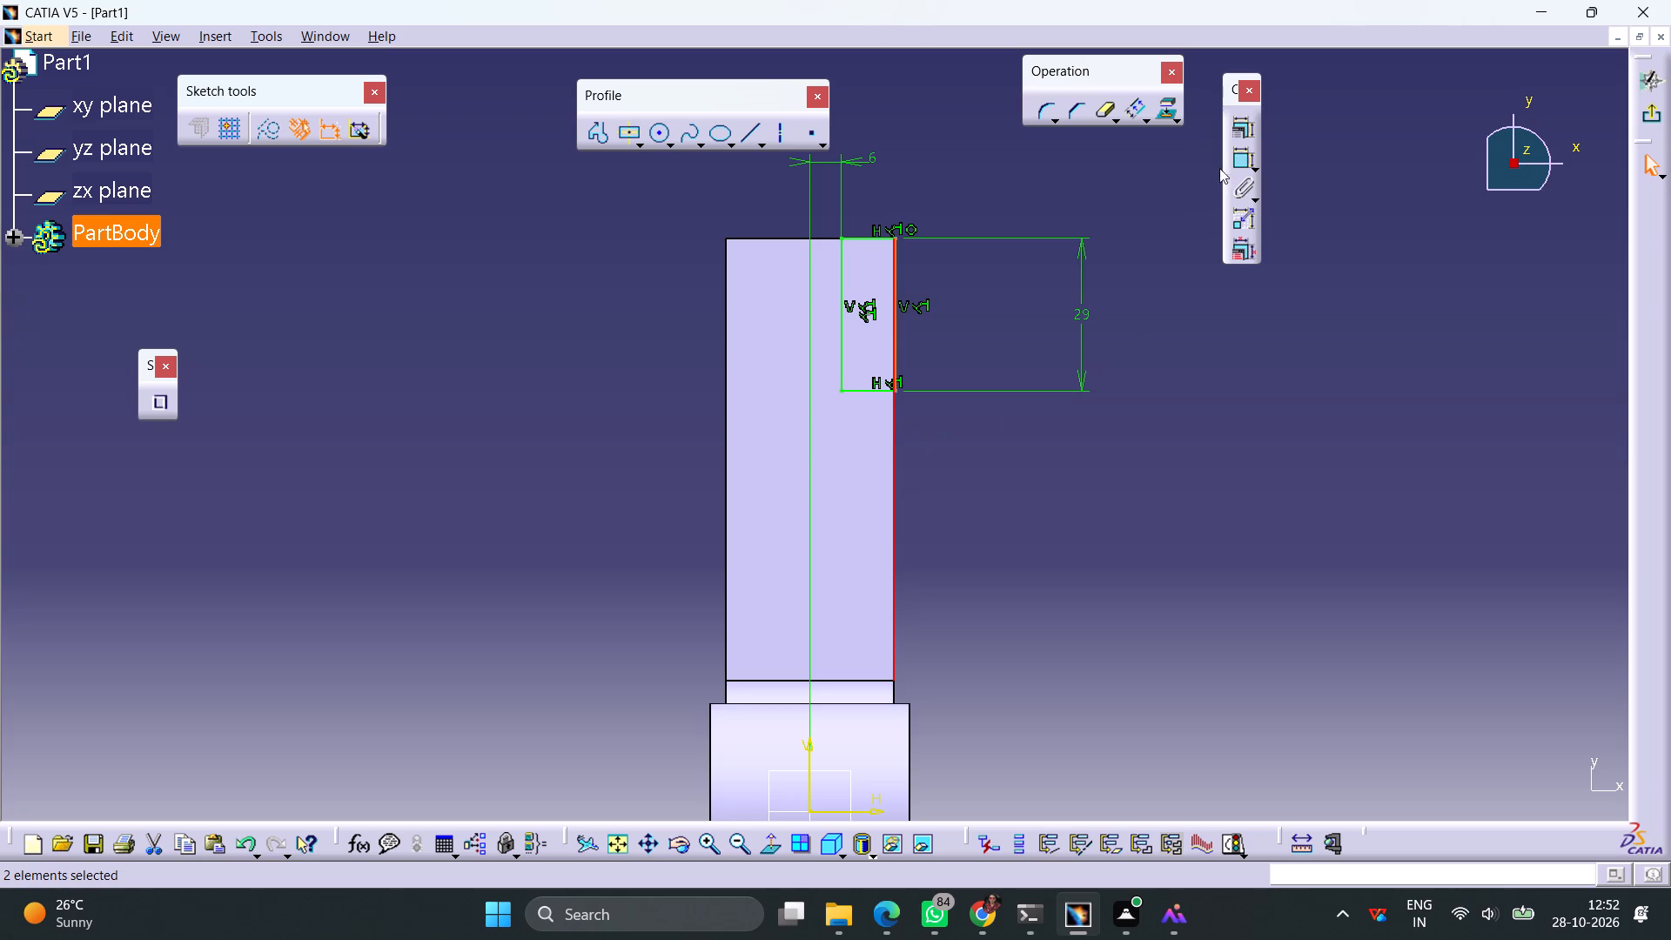
{"action": "left_click", "coordinate": [1238, 134]}
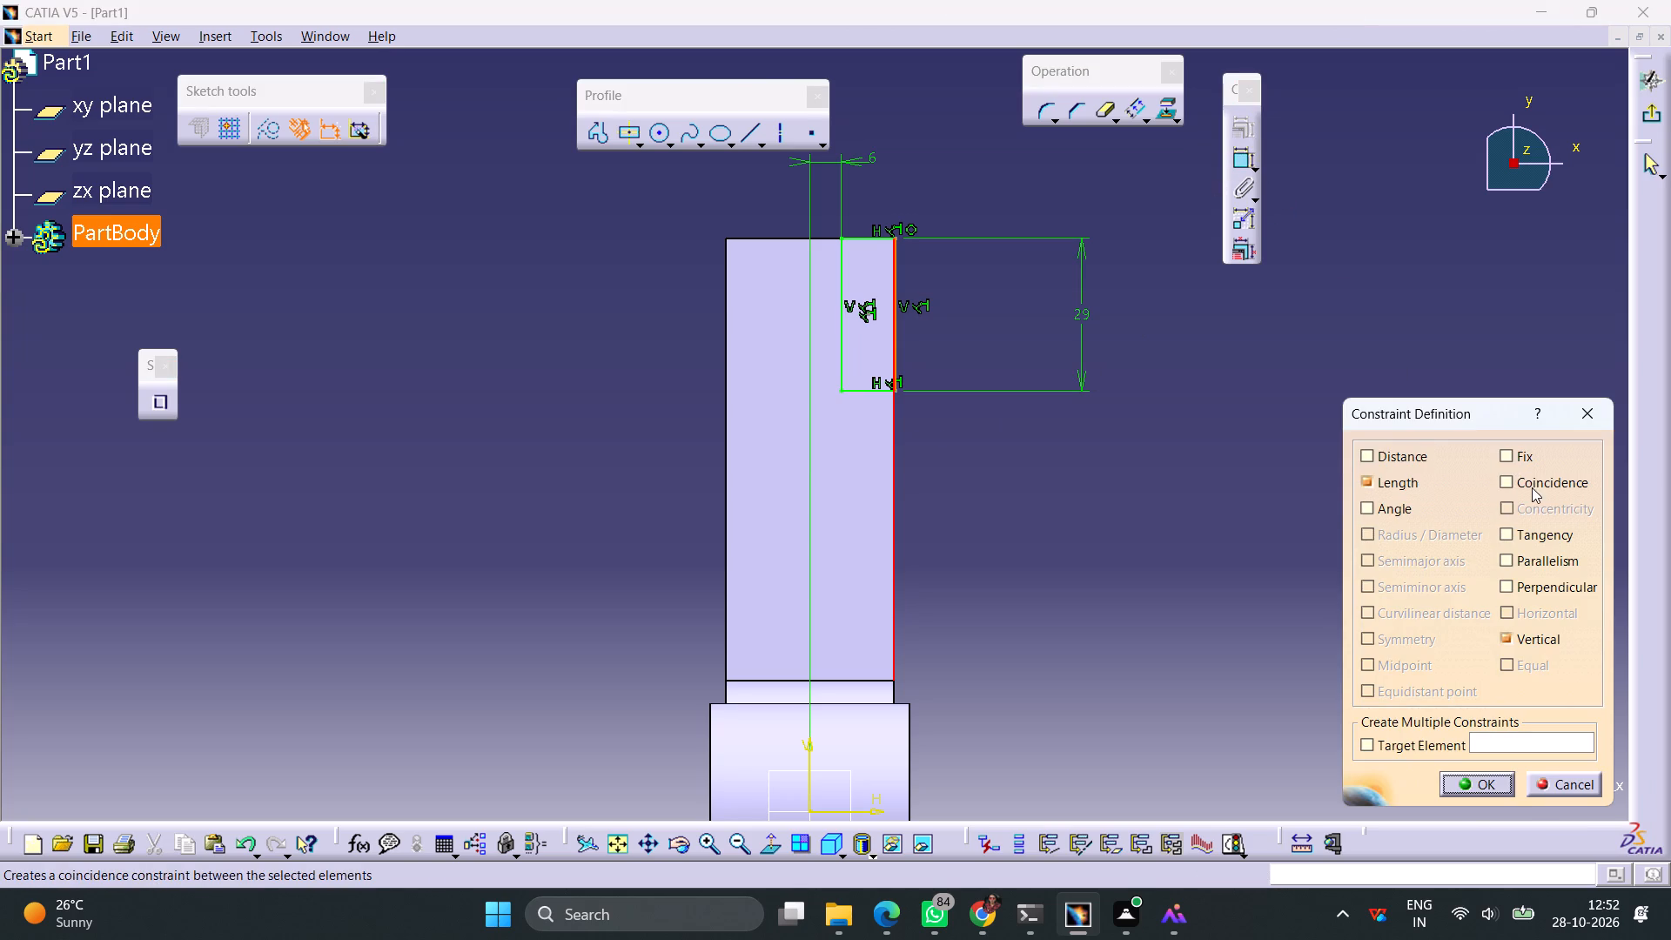
{"action": "left_click", "coordinate": [1532, 487]}
{"action": "left_click", "coordinate": [1475, 786]}
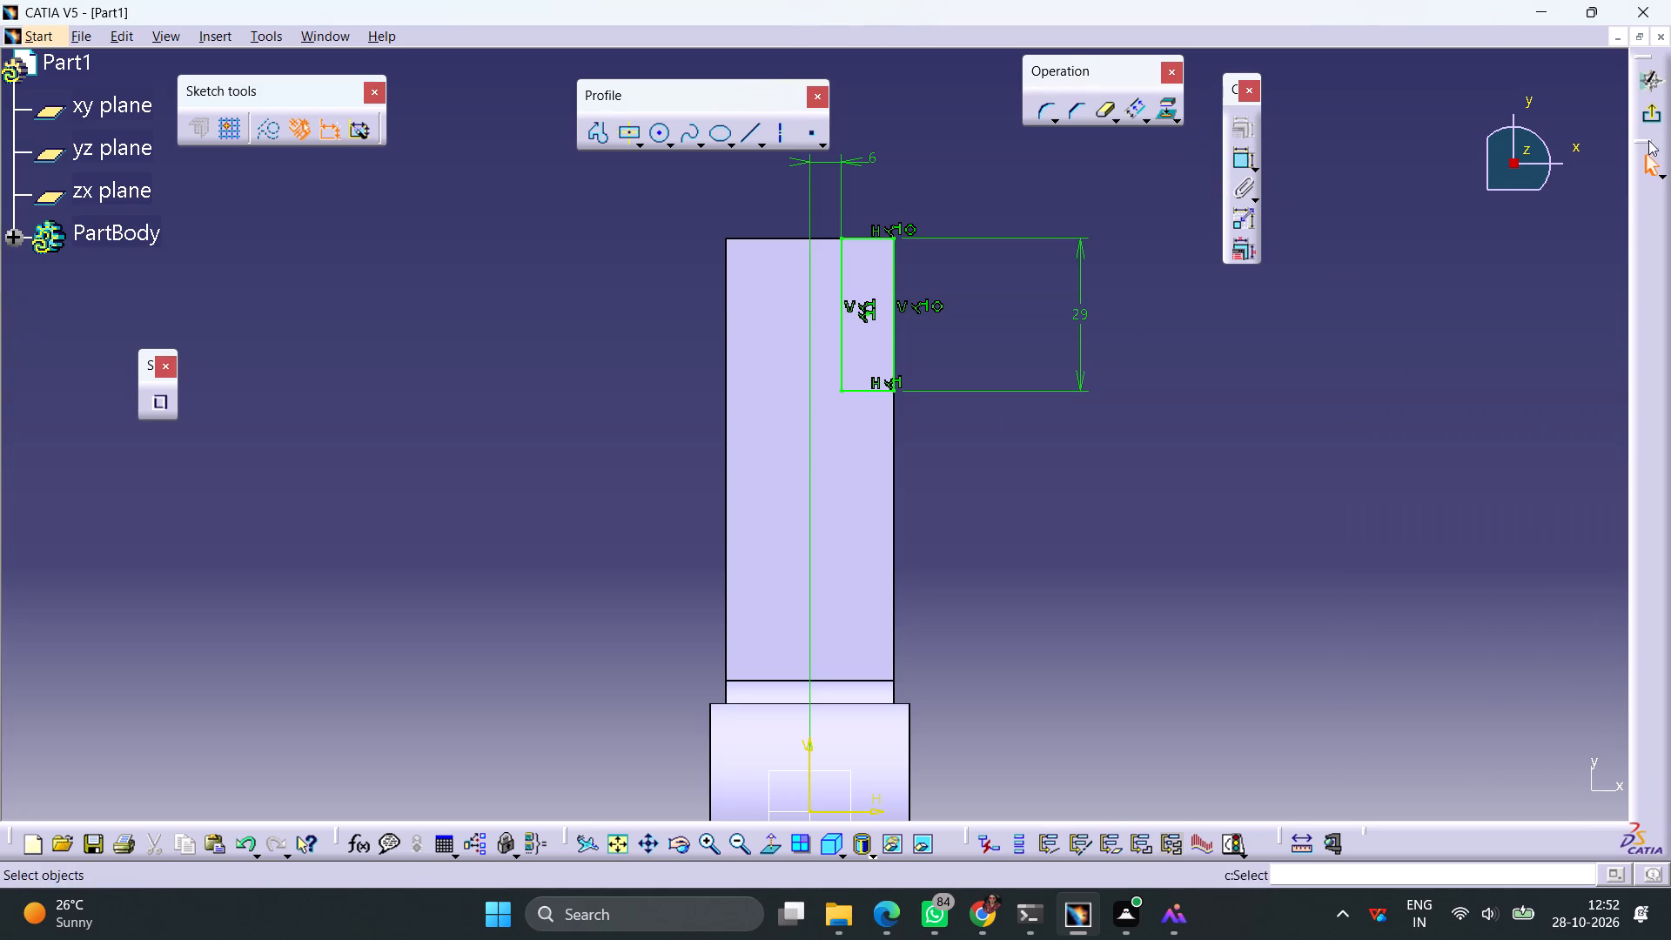
{"action": "left_click", "coordinate": [1648, 116]}
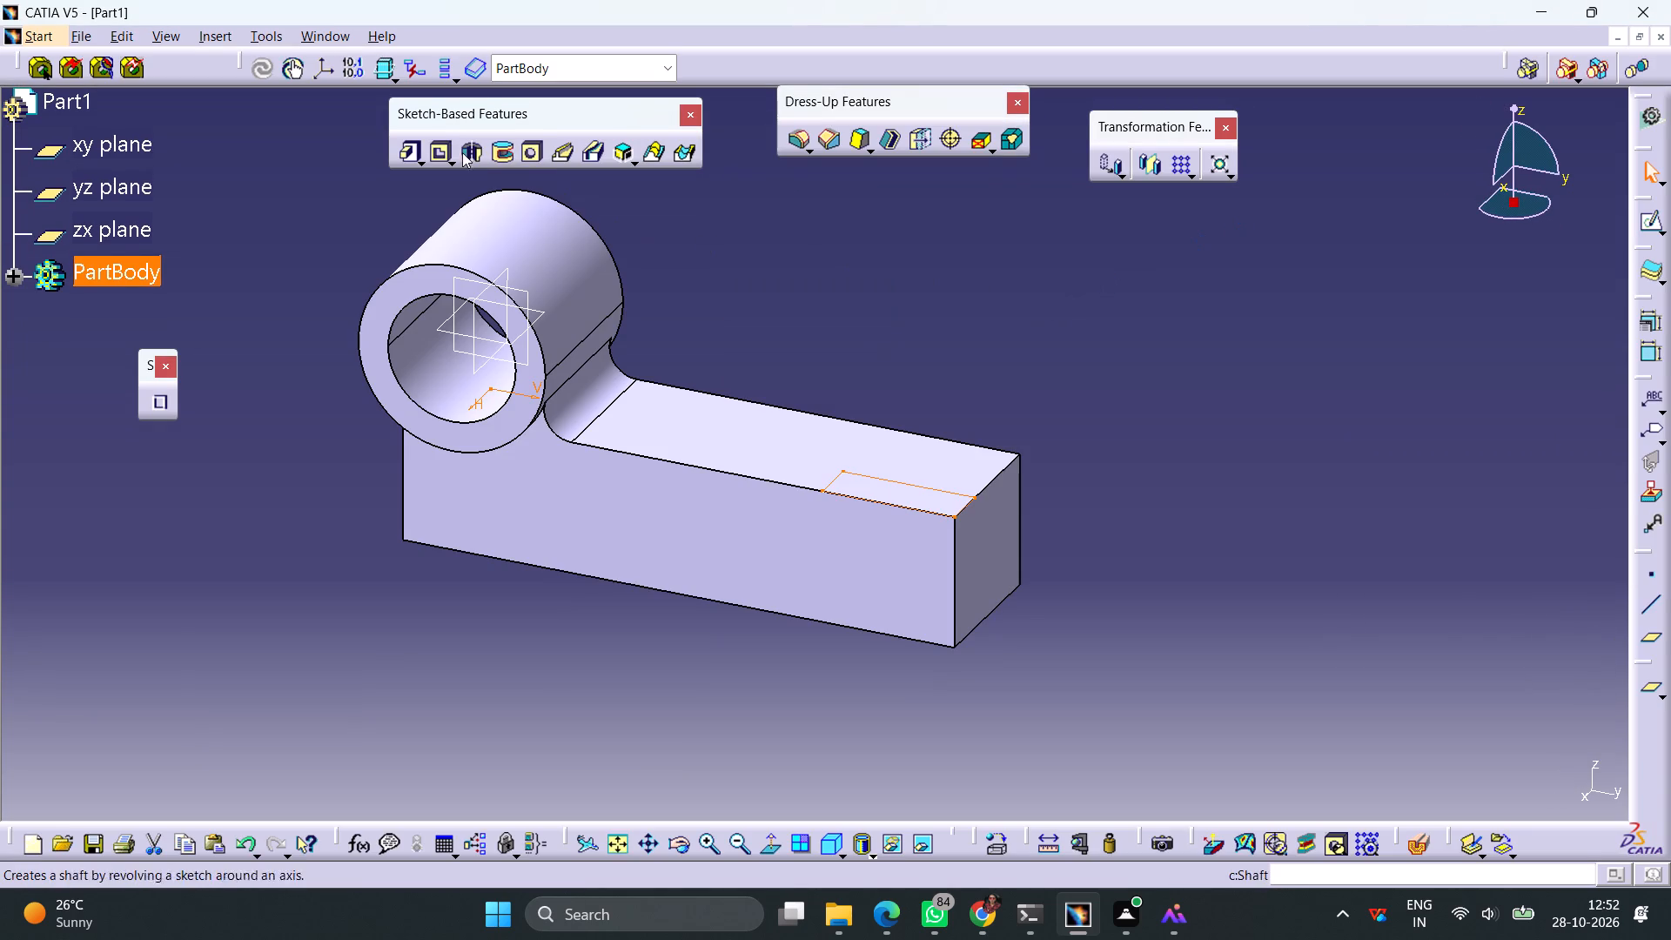
Pocket the rectangle through the arm using the Up to last limit with 0 mm offset.
{"action": "left_click", "coordinate": [438, 154]}
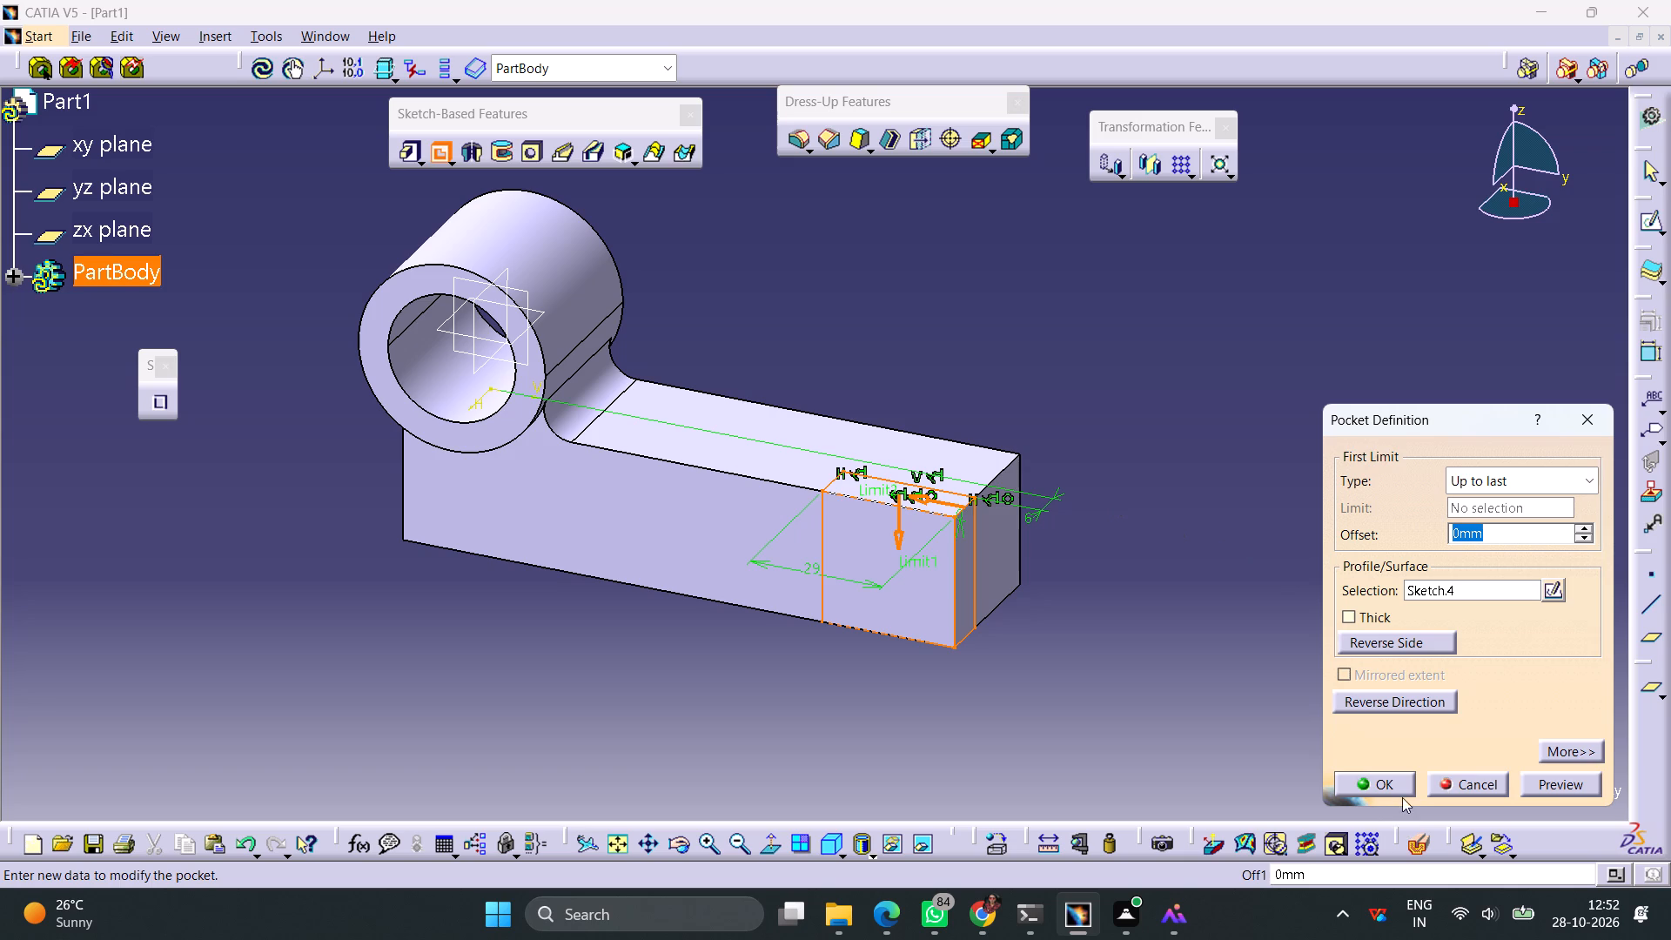
{"action": "left_click", "coordinate": [1383, 788]}
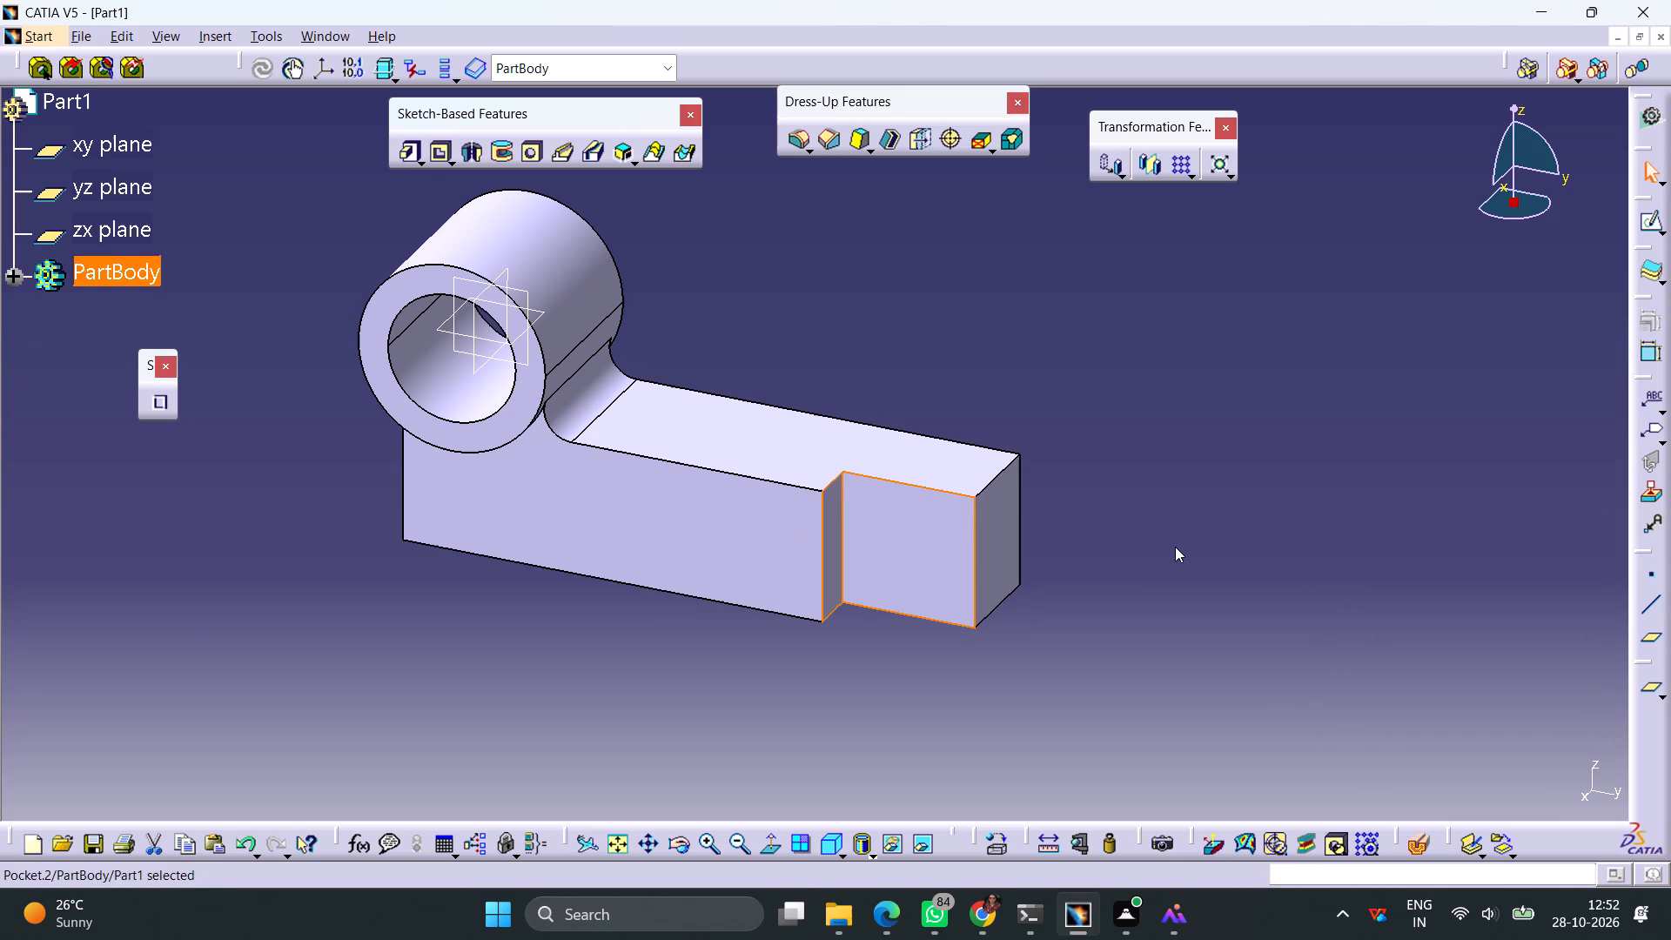
{"action": "left_click", "coordinate": [1175, 547]}
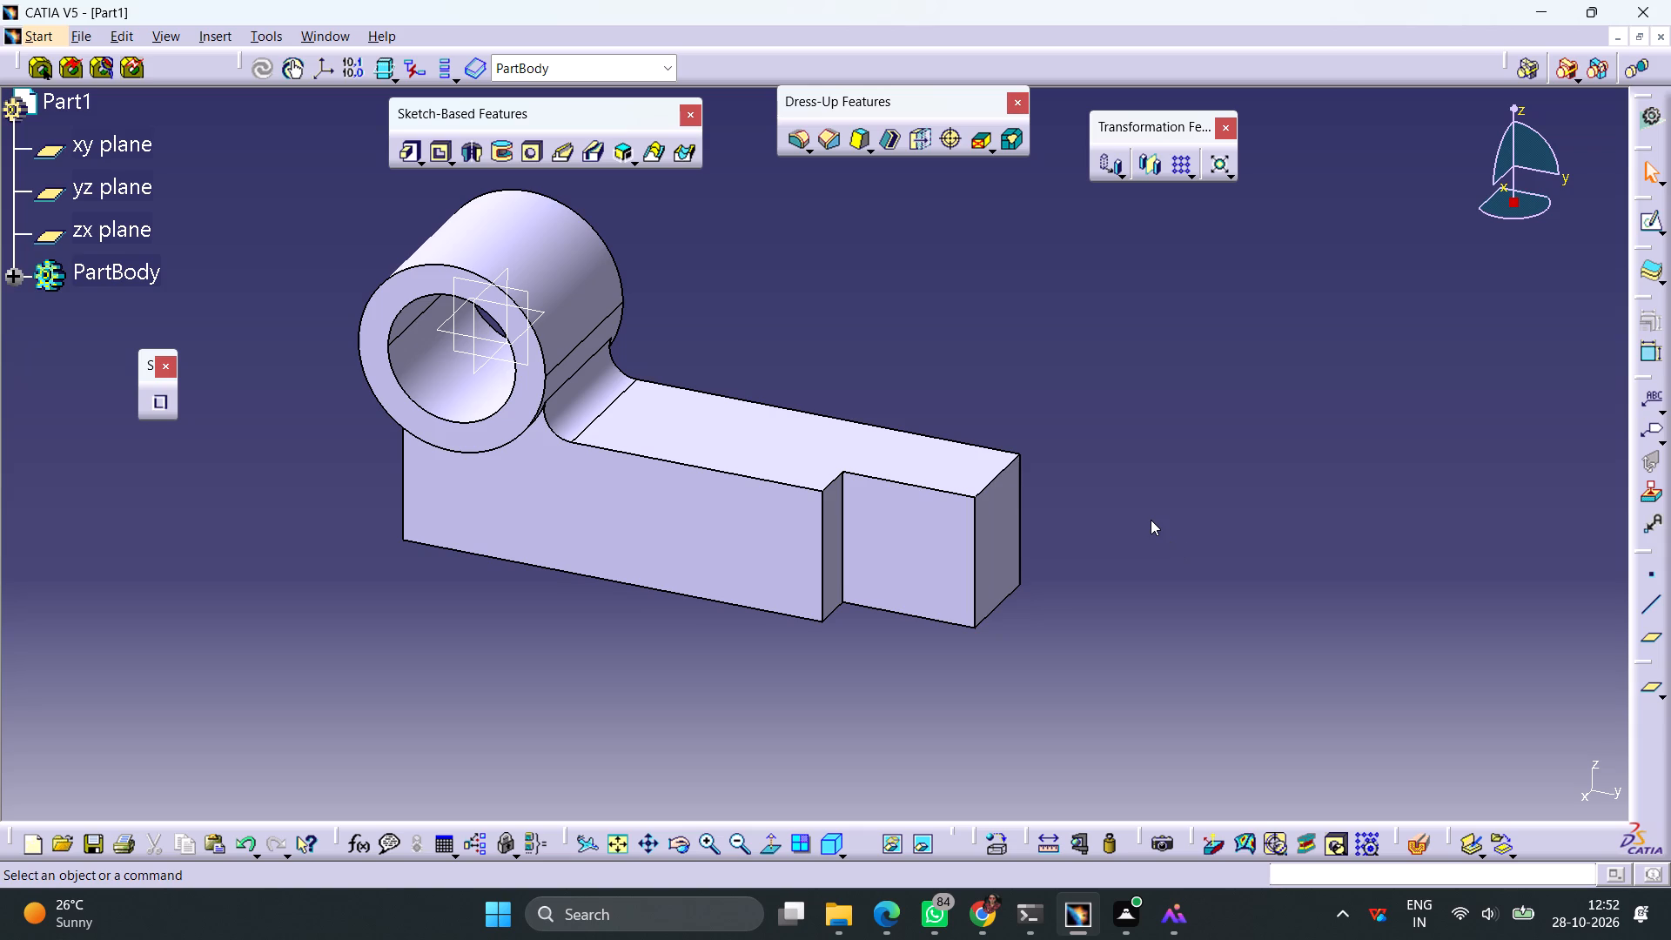
Start a sketch on the yz plane and draw a horizontal line about 22 mm long above the arm's notched end.
{"action": "left_click", "coordinate": [526, 343]}
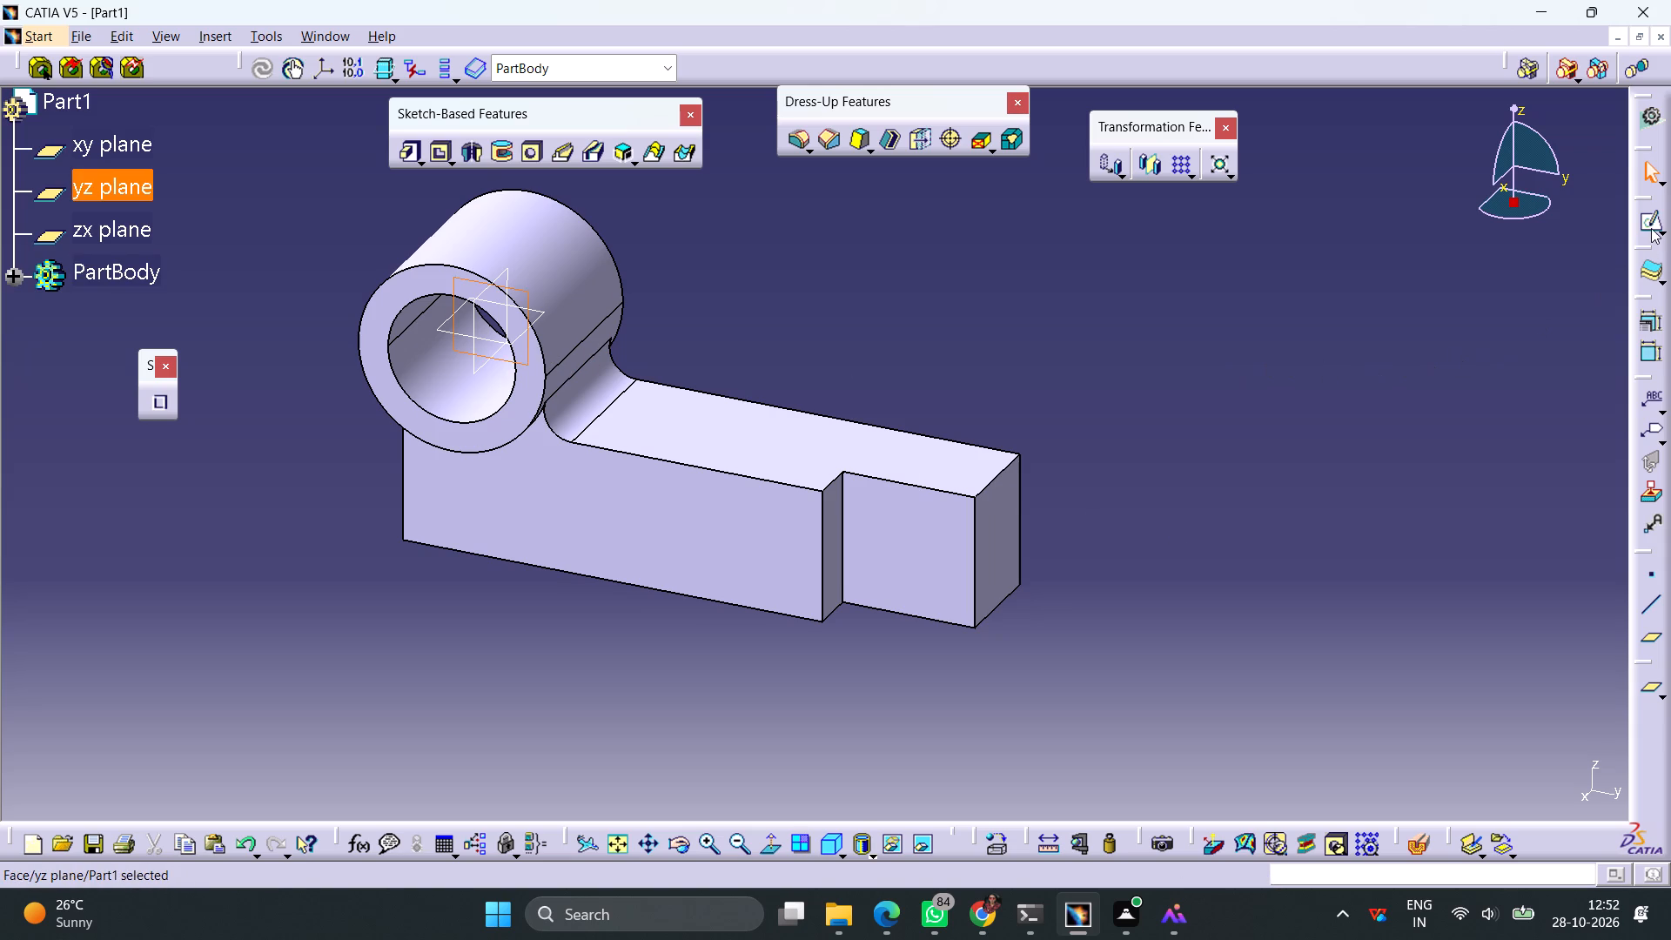
{"action": "left_click", "coordinate": [1651, 228]}
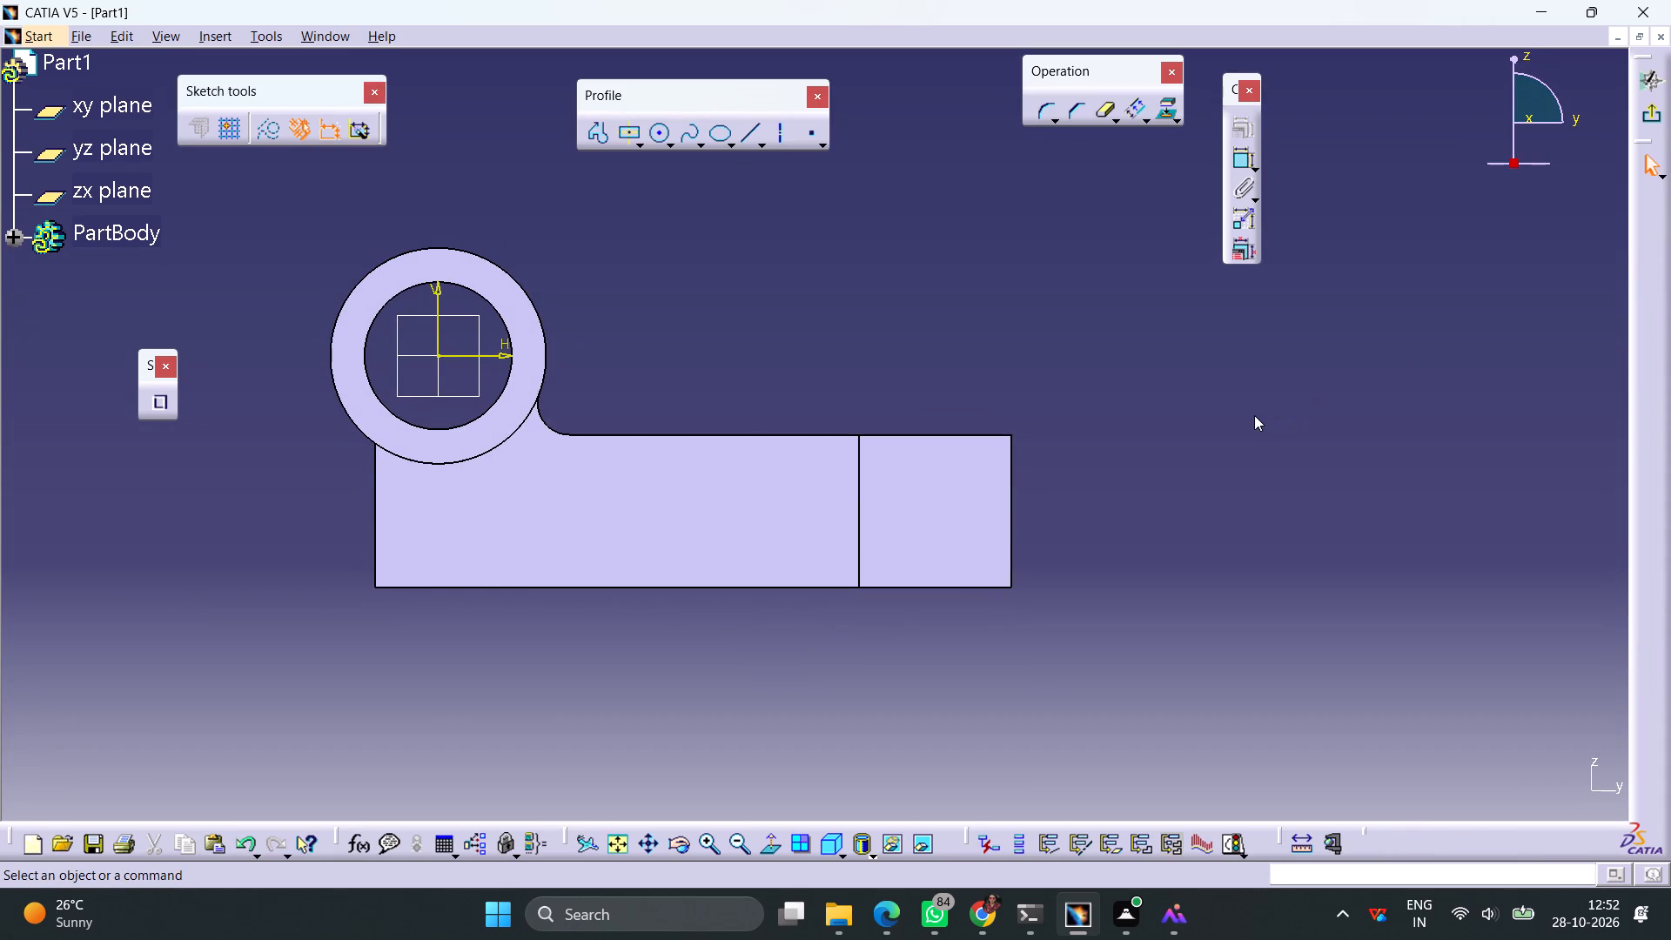
{"action": "left_click", "coordinate": [737, 144]}
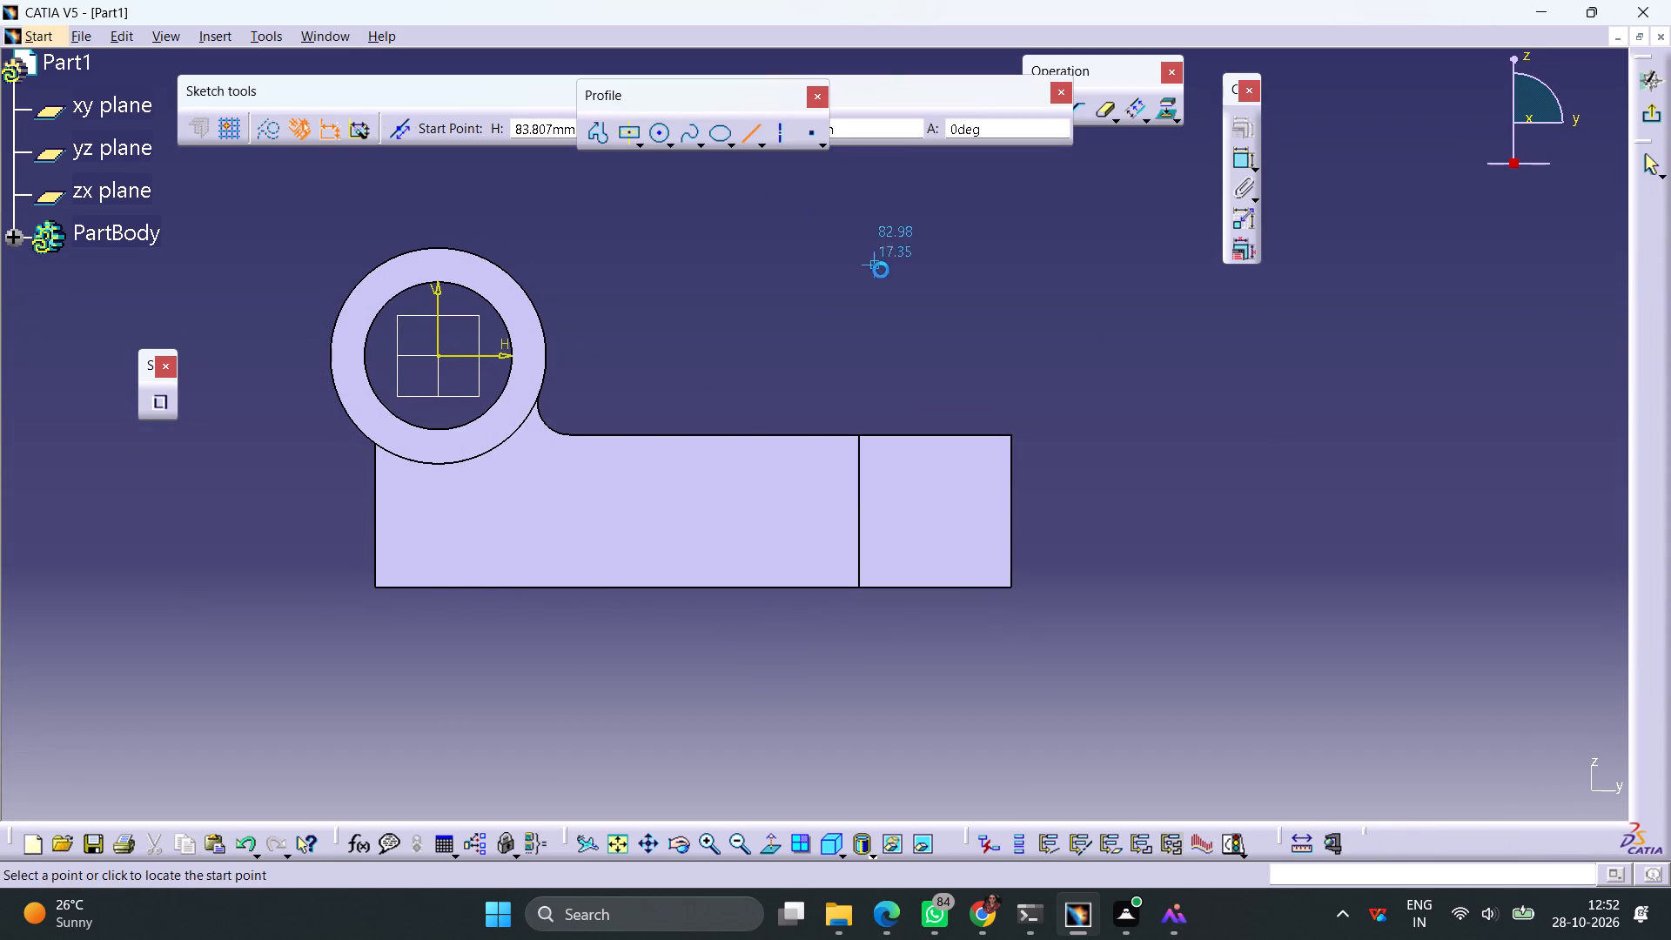
{"action": "left_click", "coordinate": [851, 277]}
{"action": "left_click", "coordinate": [969, 274]}
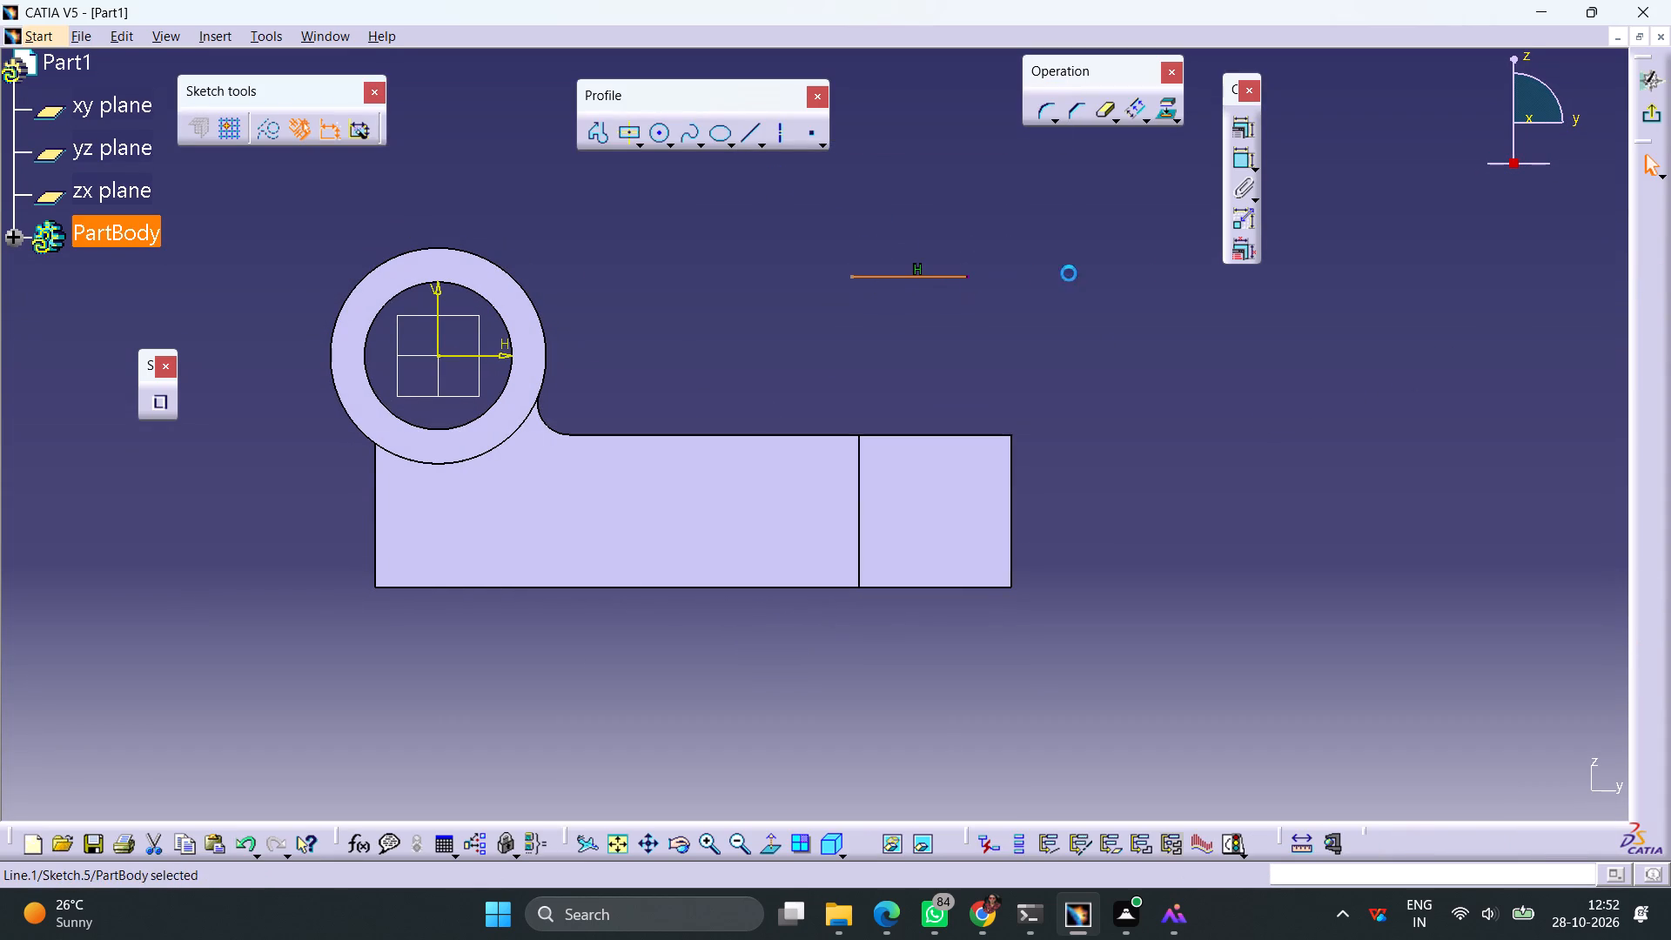
Dimension the horizontal line's distance from the arm's bottom edge and set it to 48 mm.
{"action": "left_click", "coordinate": [1238, 164]}
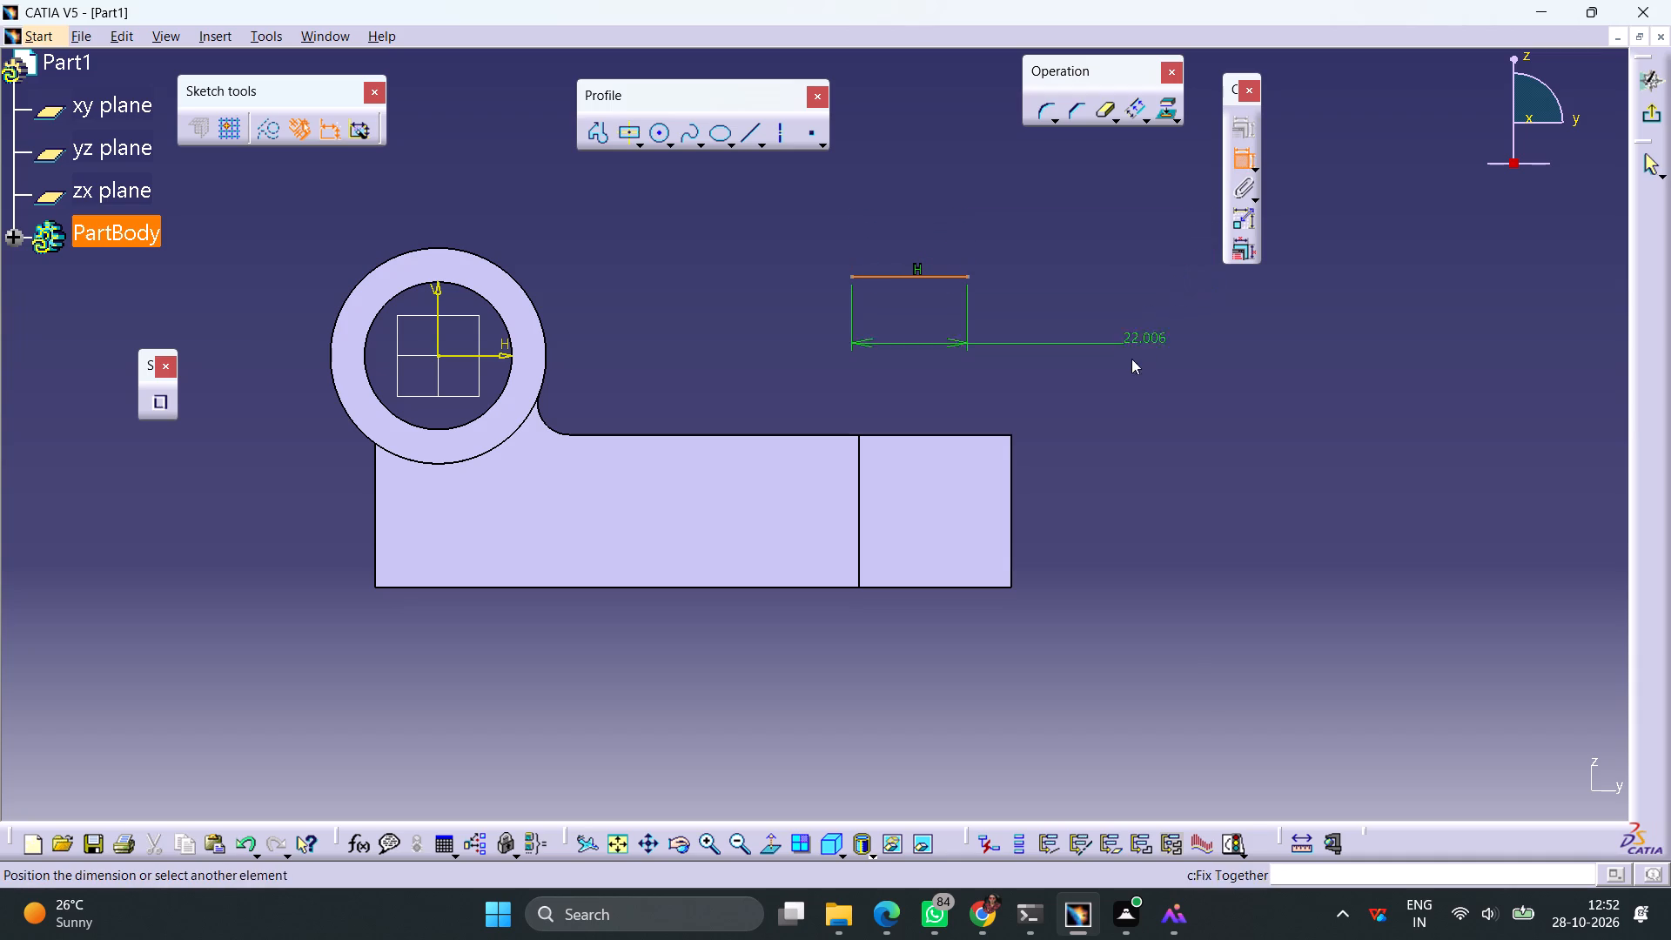
{"action": "left_click", "coordinate": [966, 588]}
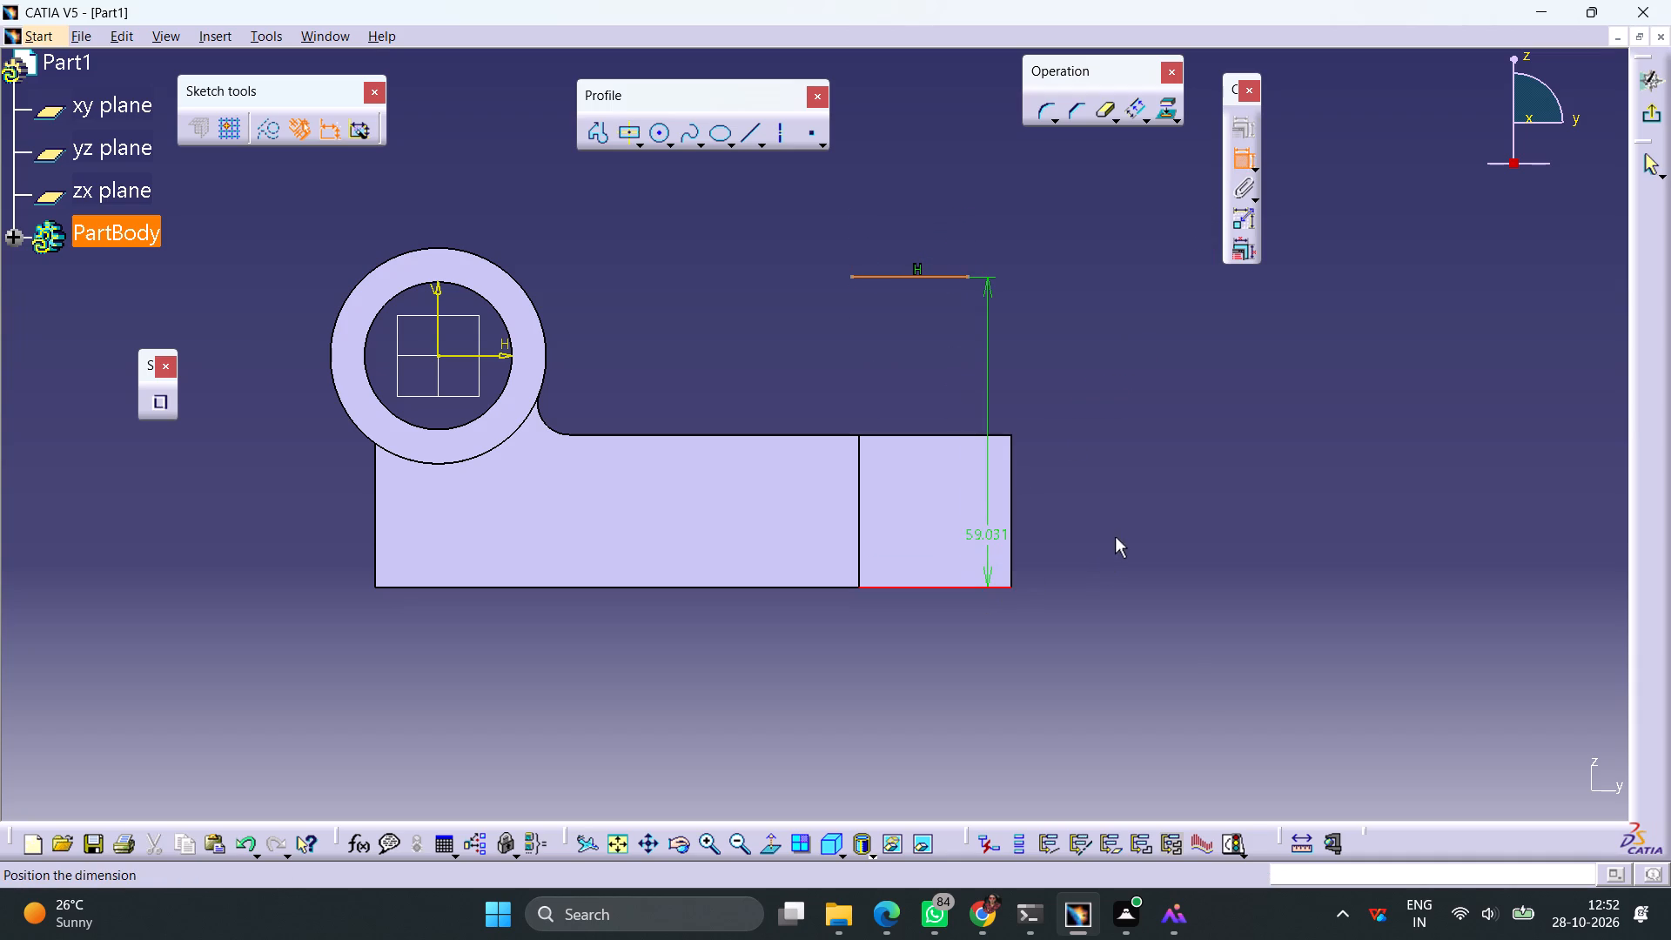
{"action": "left_click", "coordinate": [1009, 634]}
{"action": "double_click", "coordinate": [990, 626]}
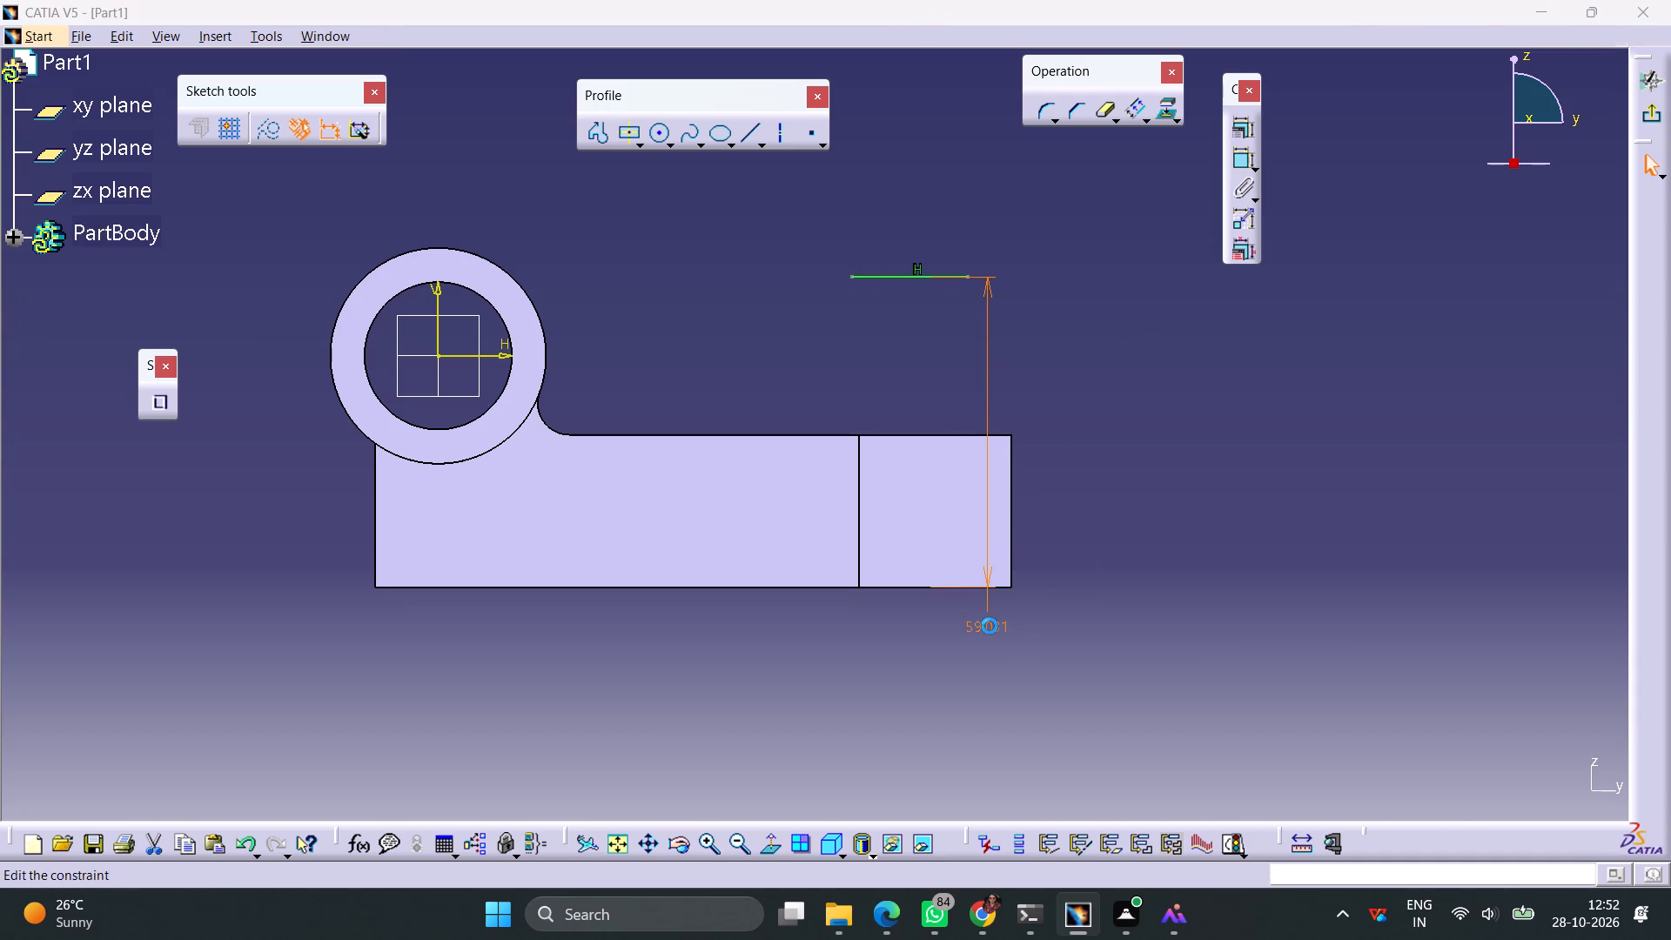
{"action": "type", "text": "48"}
{"action": "key", "text": "Return"}
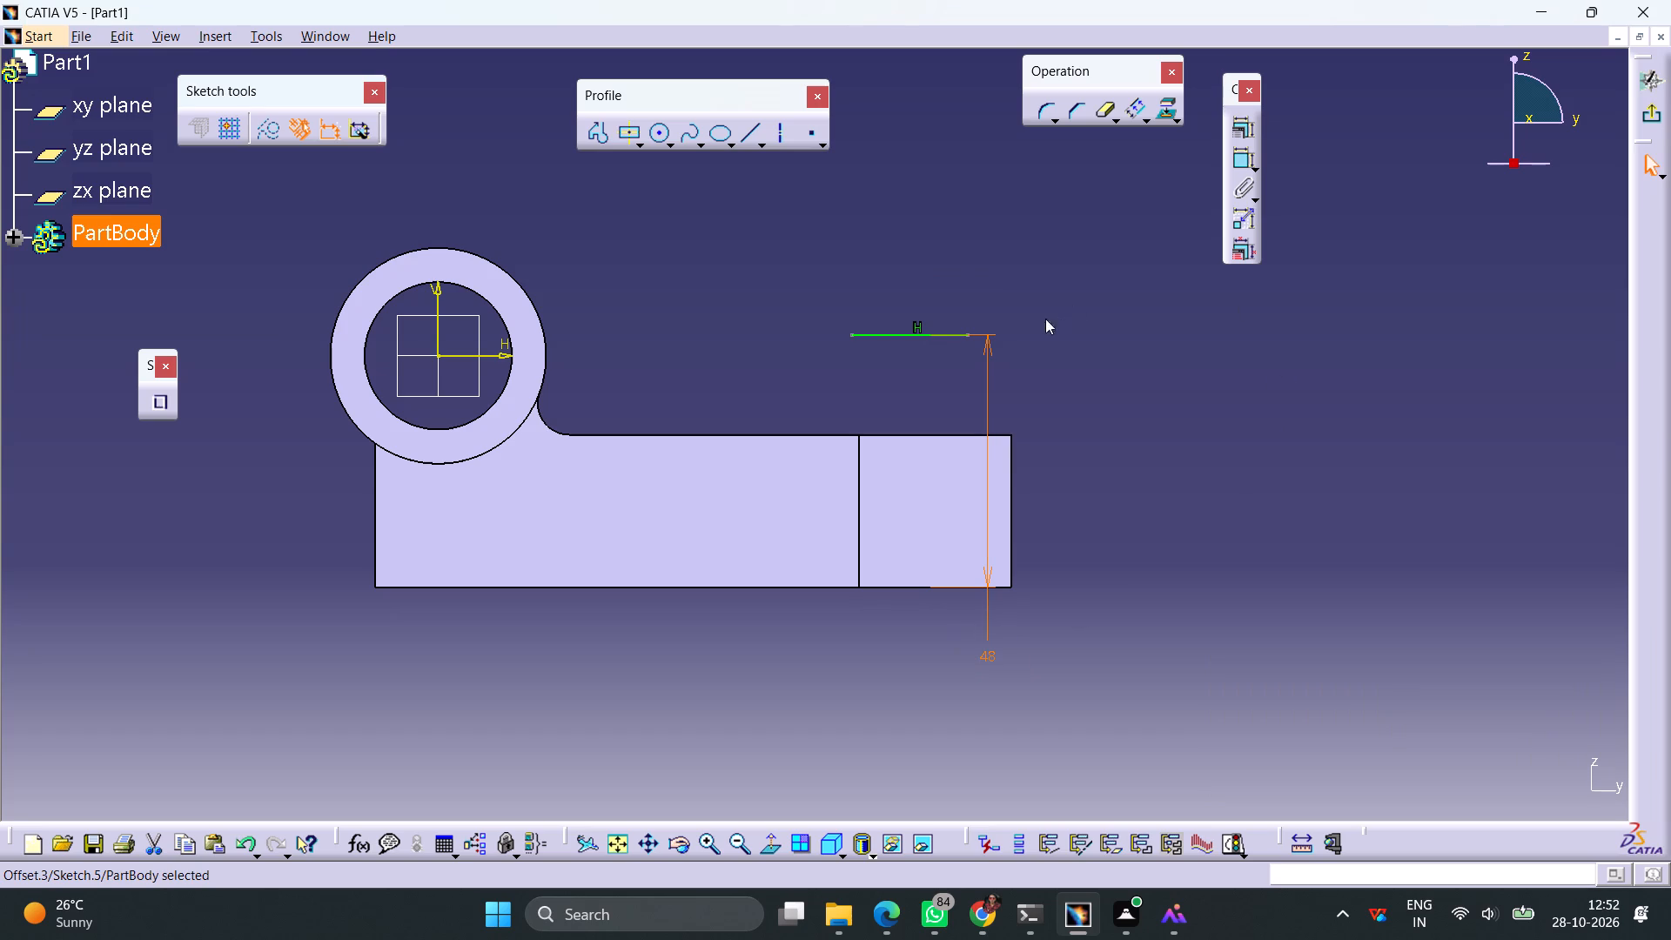
Make the horizontal line's outer endpoint coincident with the arm's vertical free-end edge.
{"action": "left_click", "coordinate": [965, 337]}
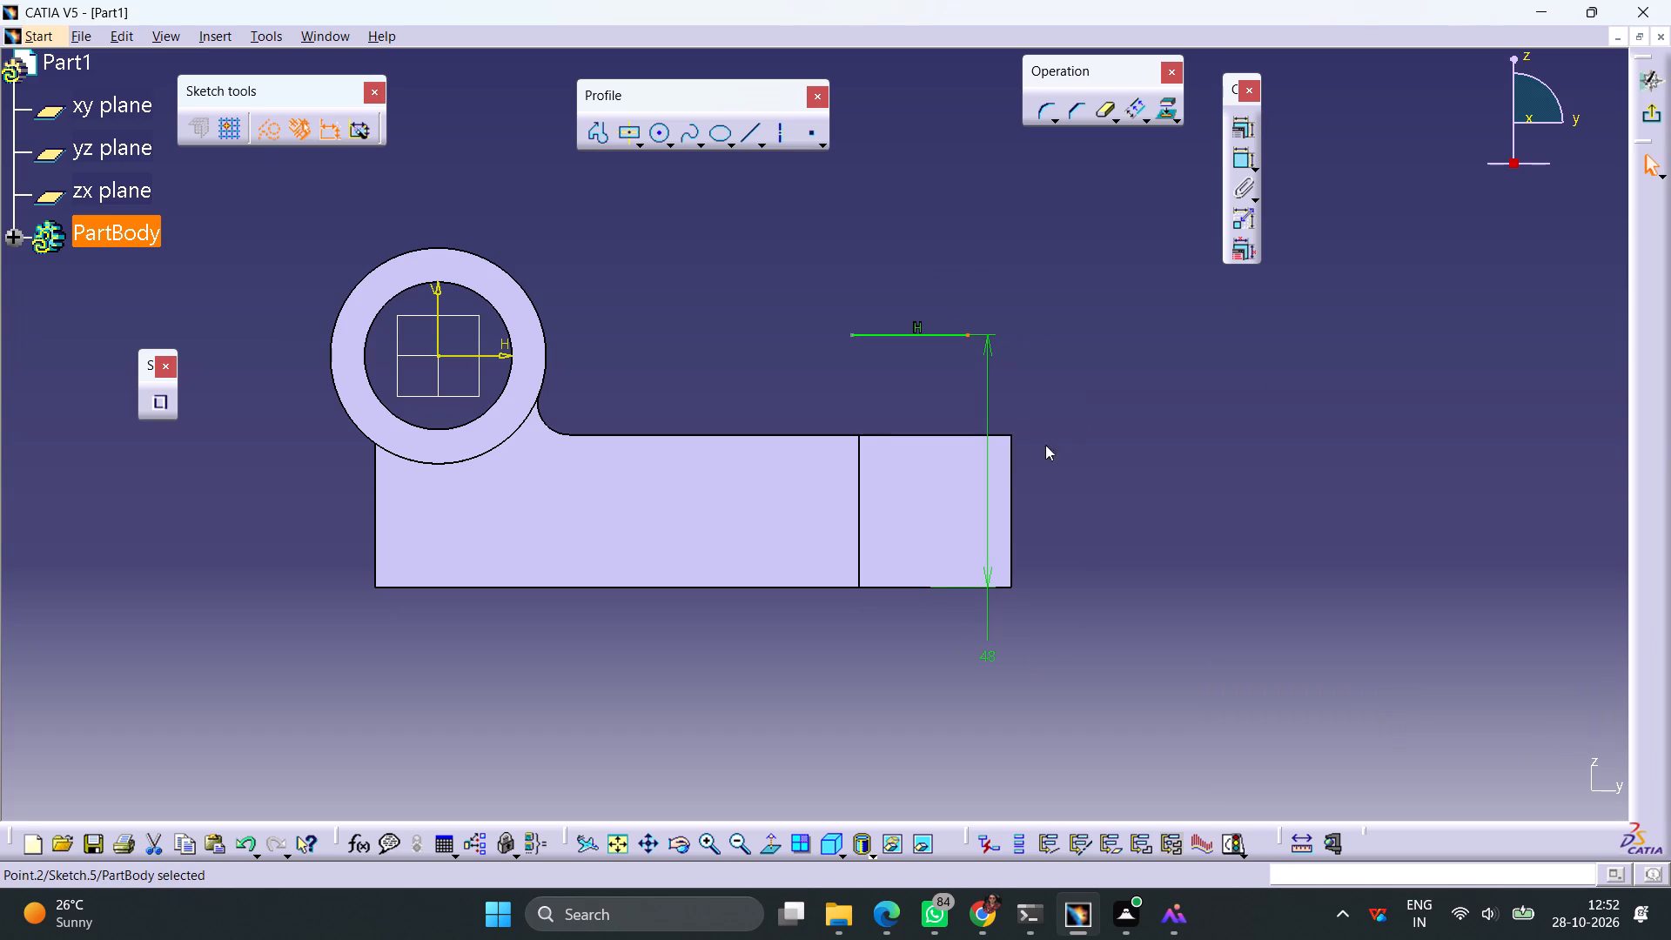
{"action": "left_click", "coordinate": [1008, 472], "text": "ctrl"}
{"action": "left_click", "coordinate": [1239, 151]}
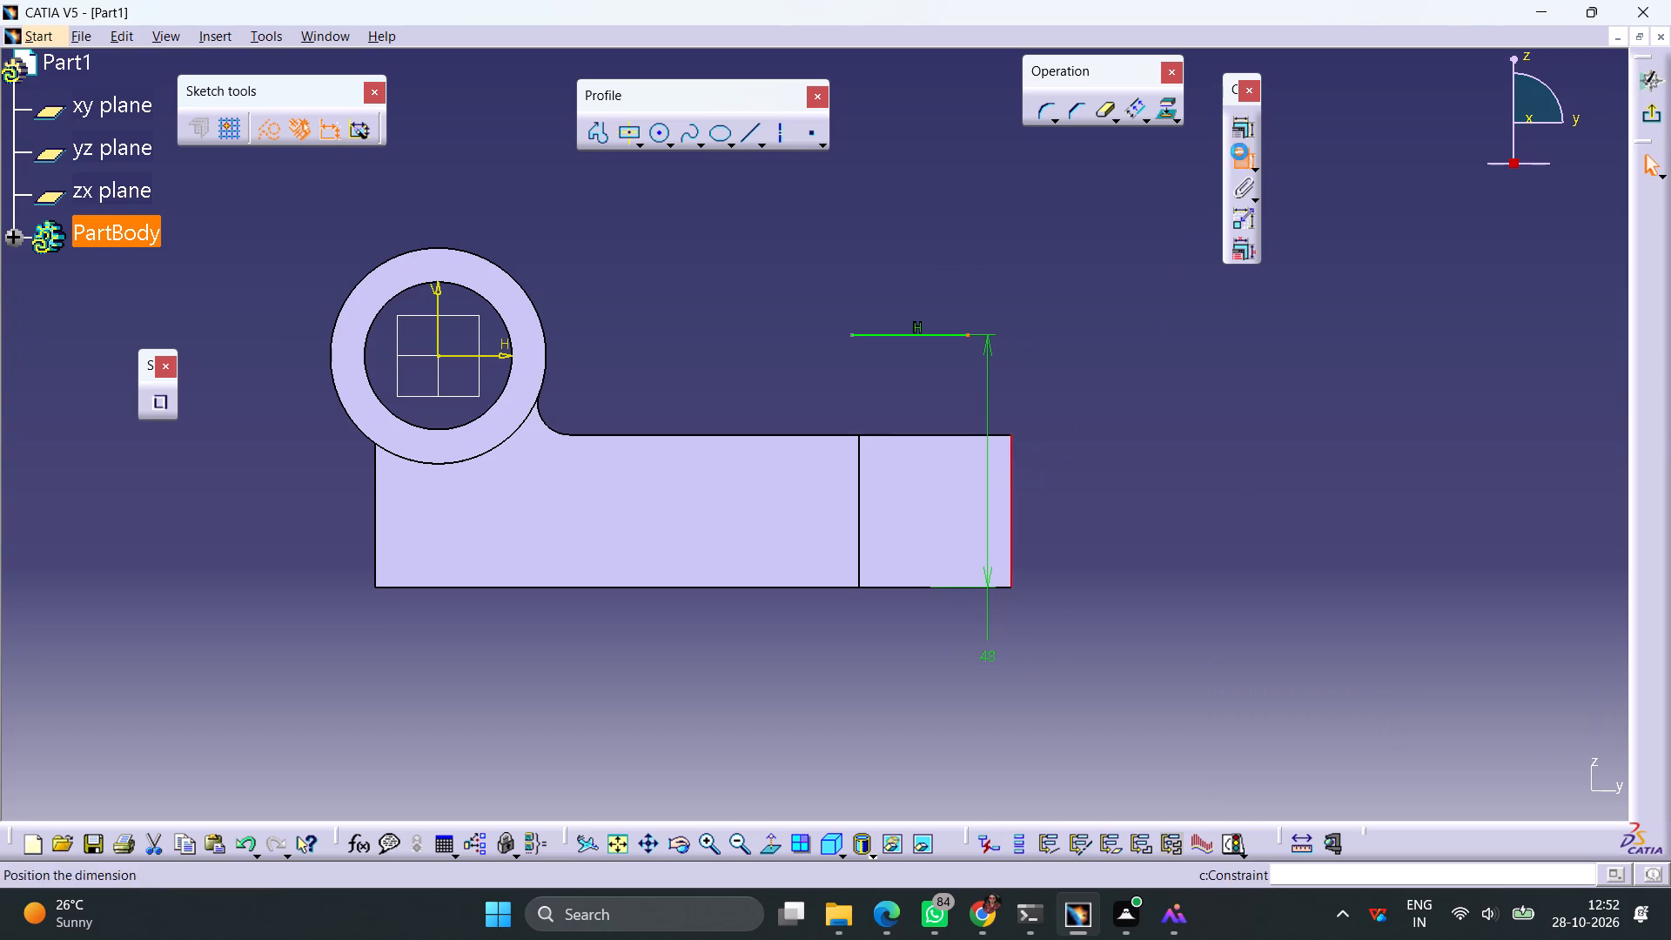
{"action": "right_click", "coordinate": [1113, 278]}
{"action": "left_click", "coordinate": [1191, 375]}
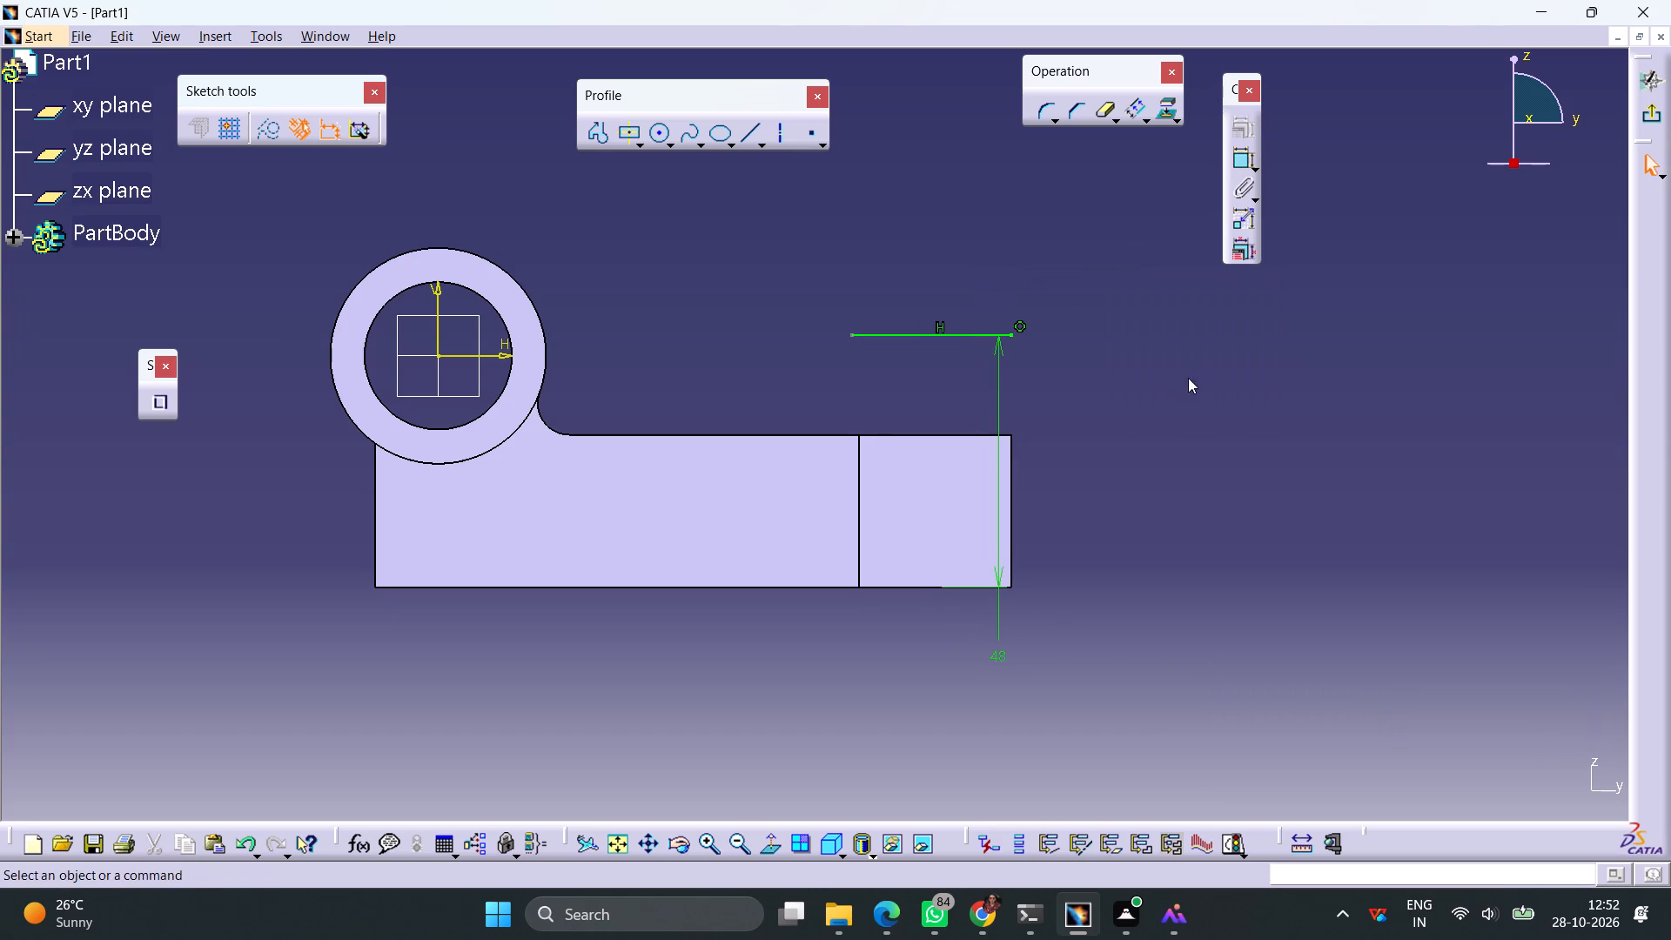
{"action": "left_click", "coordinate": [1163, 390]}
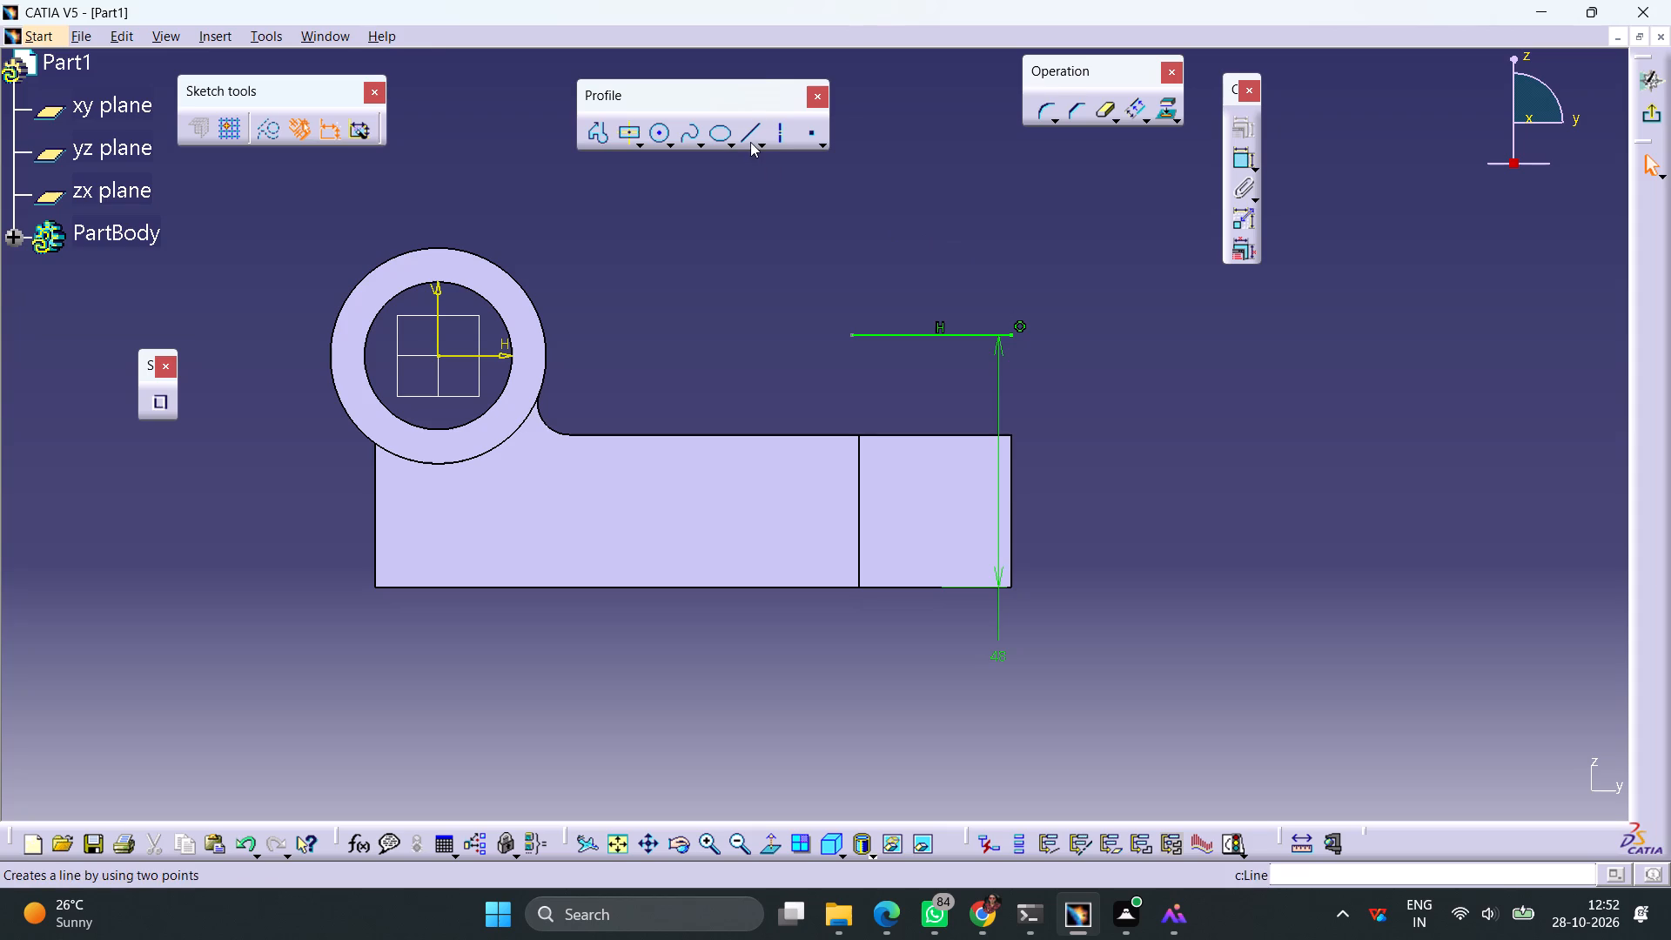
Draw a vertical line down from the horizontal line's outer endpoint and make its lower end coincident with the arm's top edge.
{"action": "left_click", "coordinate": [750, 142]}
{"action": "left_click", "coordinate": [1010, 337]}
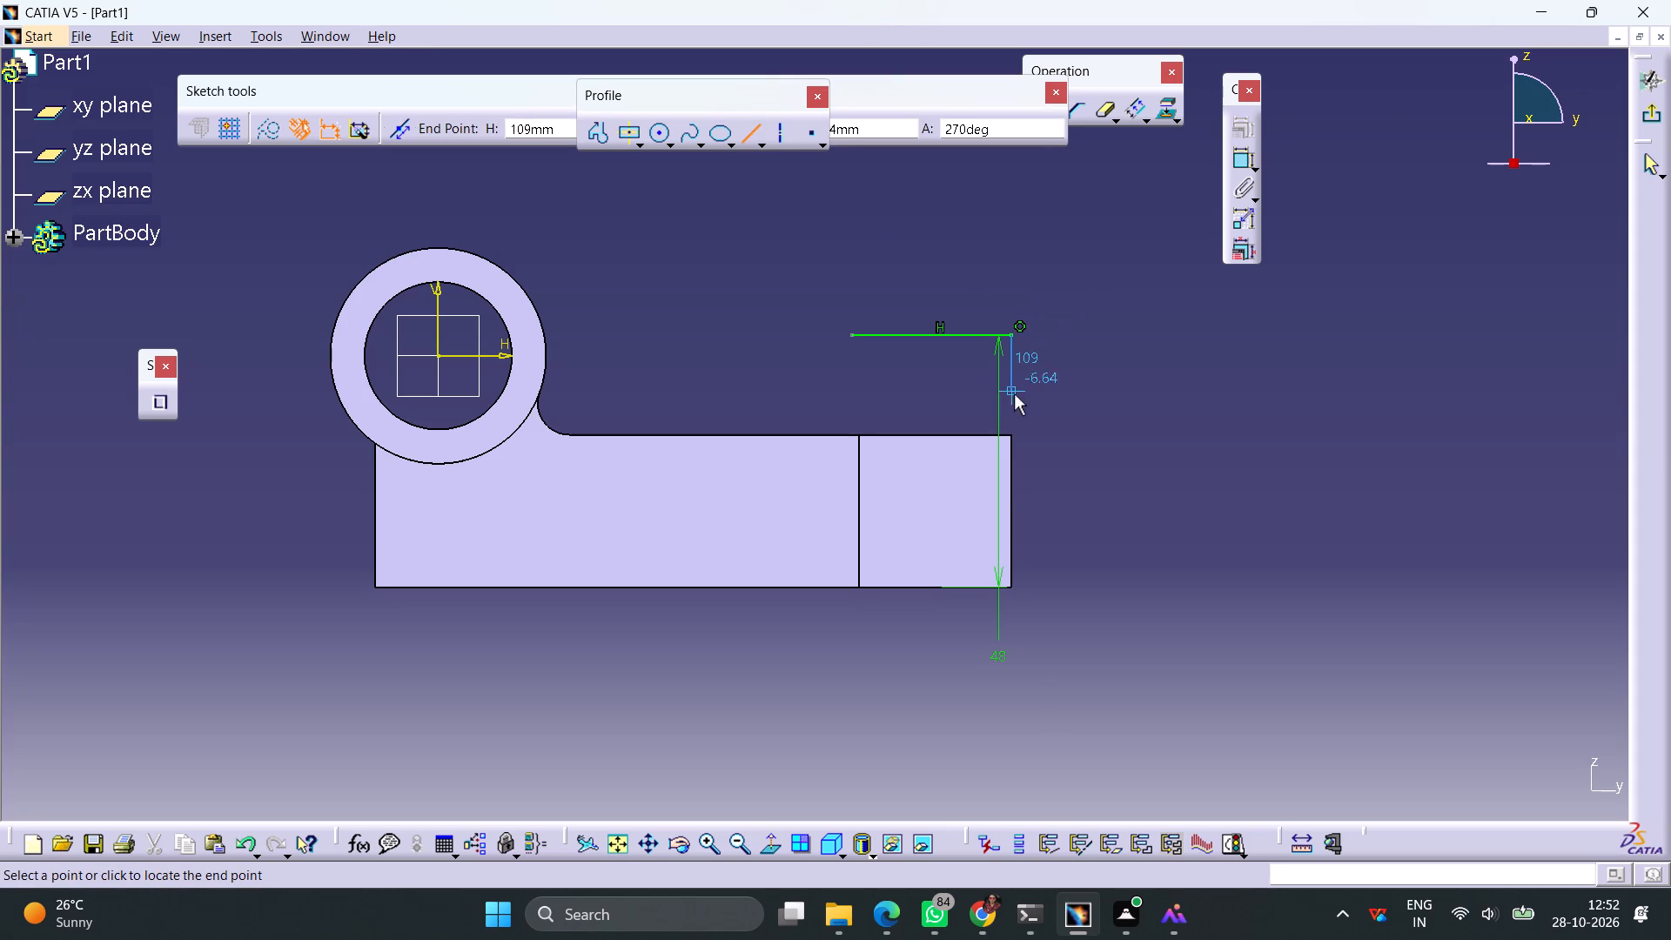
{"action": "left_click", "coordinate": [1014, 412]}
{"action": "left_click", "coordinate": [1023, 419]}
{"action": "left_click", "coordinate": [1014, 411]}
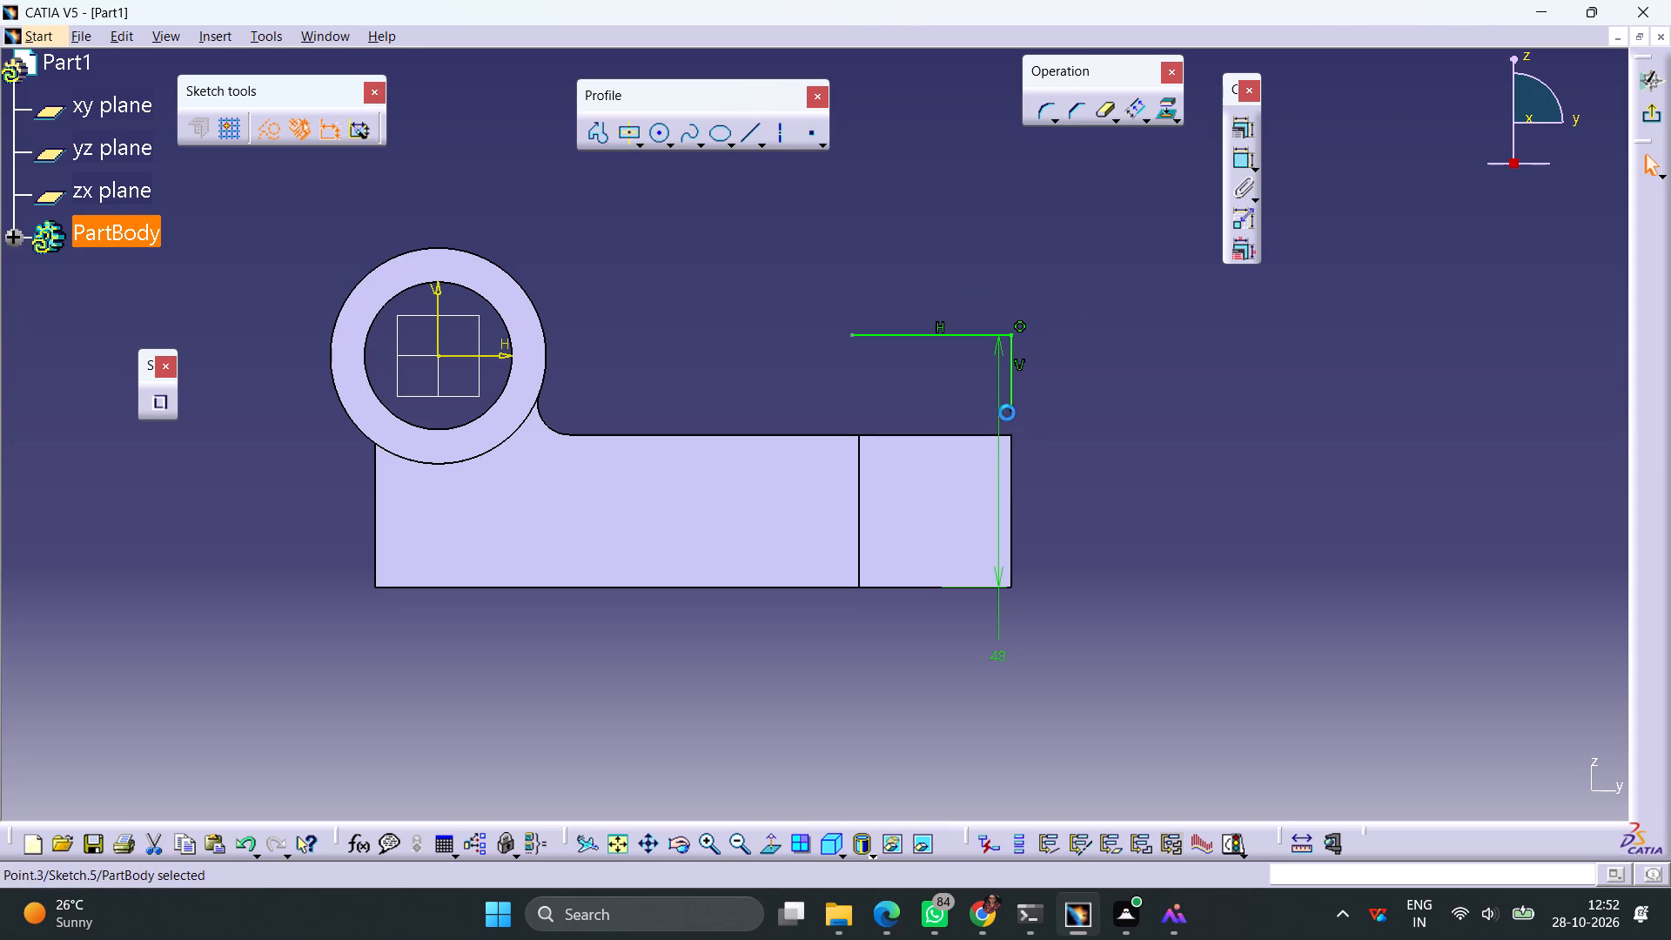
{"action": "left_click", "coordinate": [979, 435], "text": "ctrl"}
{"action": "left_click", "coordinate": [1240, 155]}
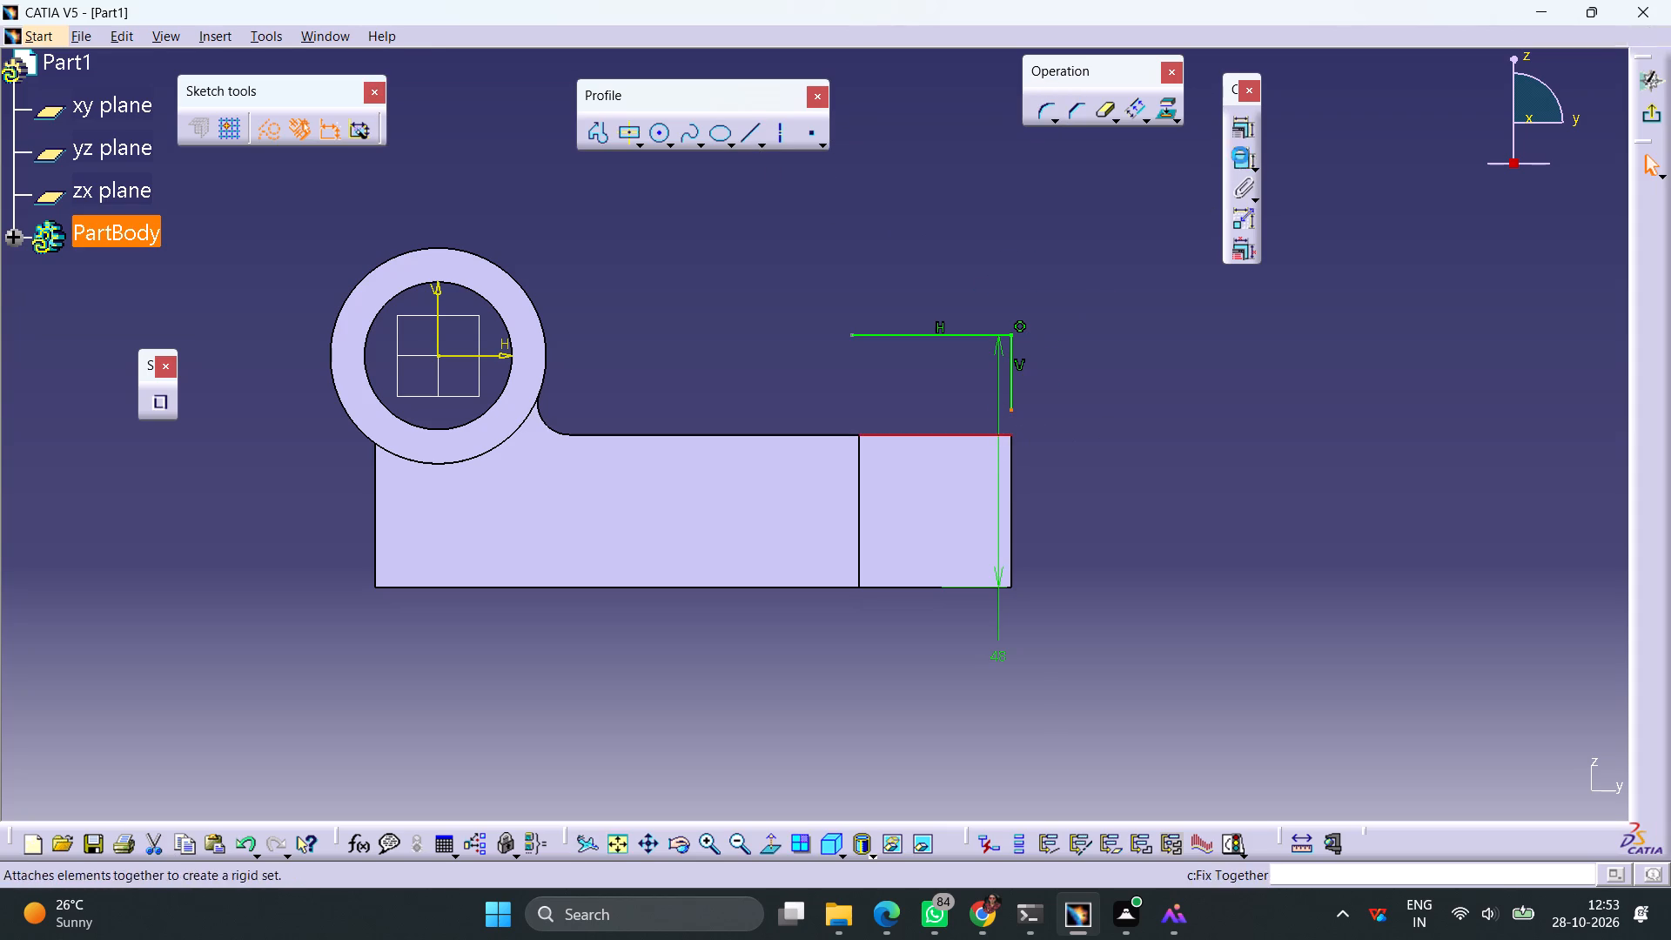
{"action": "right_click", "coordinate": [1188, 389]}
{"action": "left_click", "coordinate": [1248, 477]}
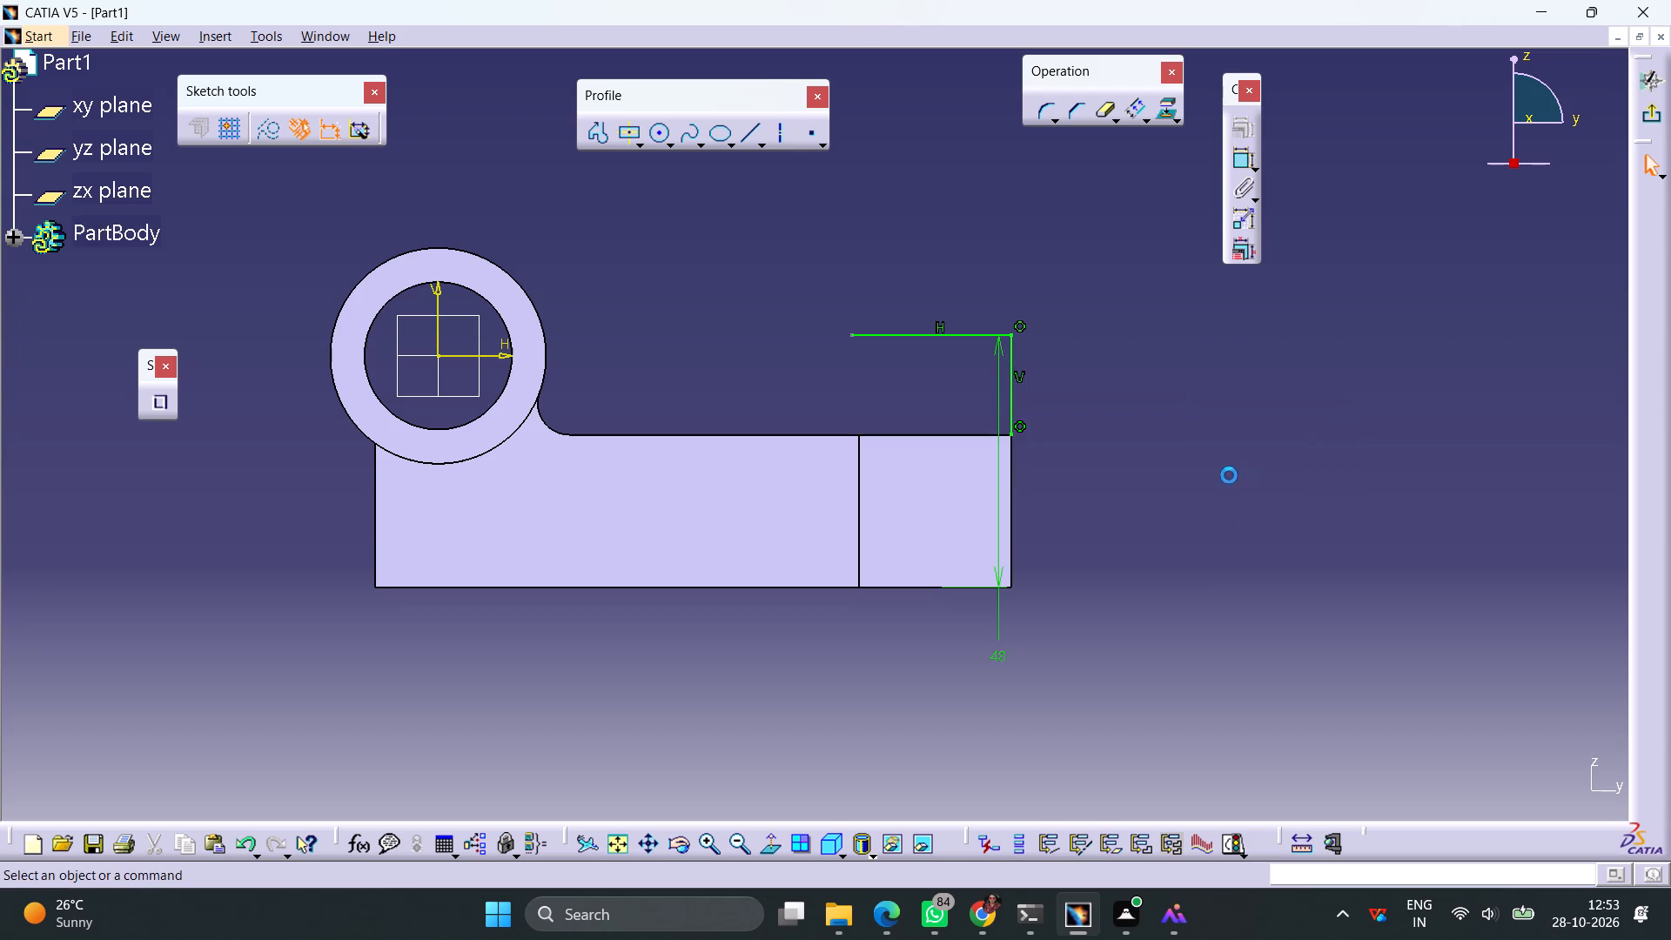
{"action": "left_click", "coordinate": [1212, 549]}
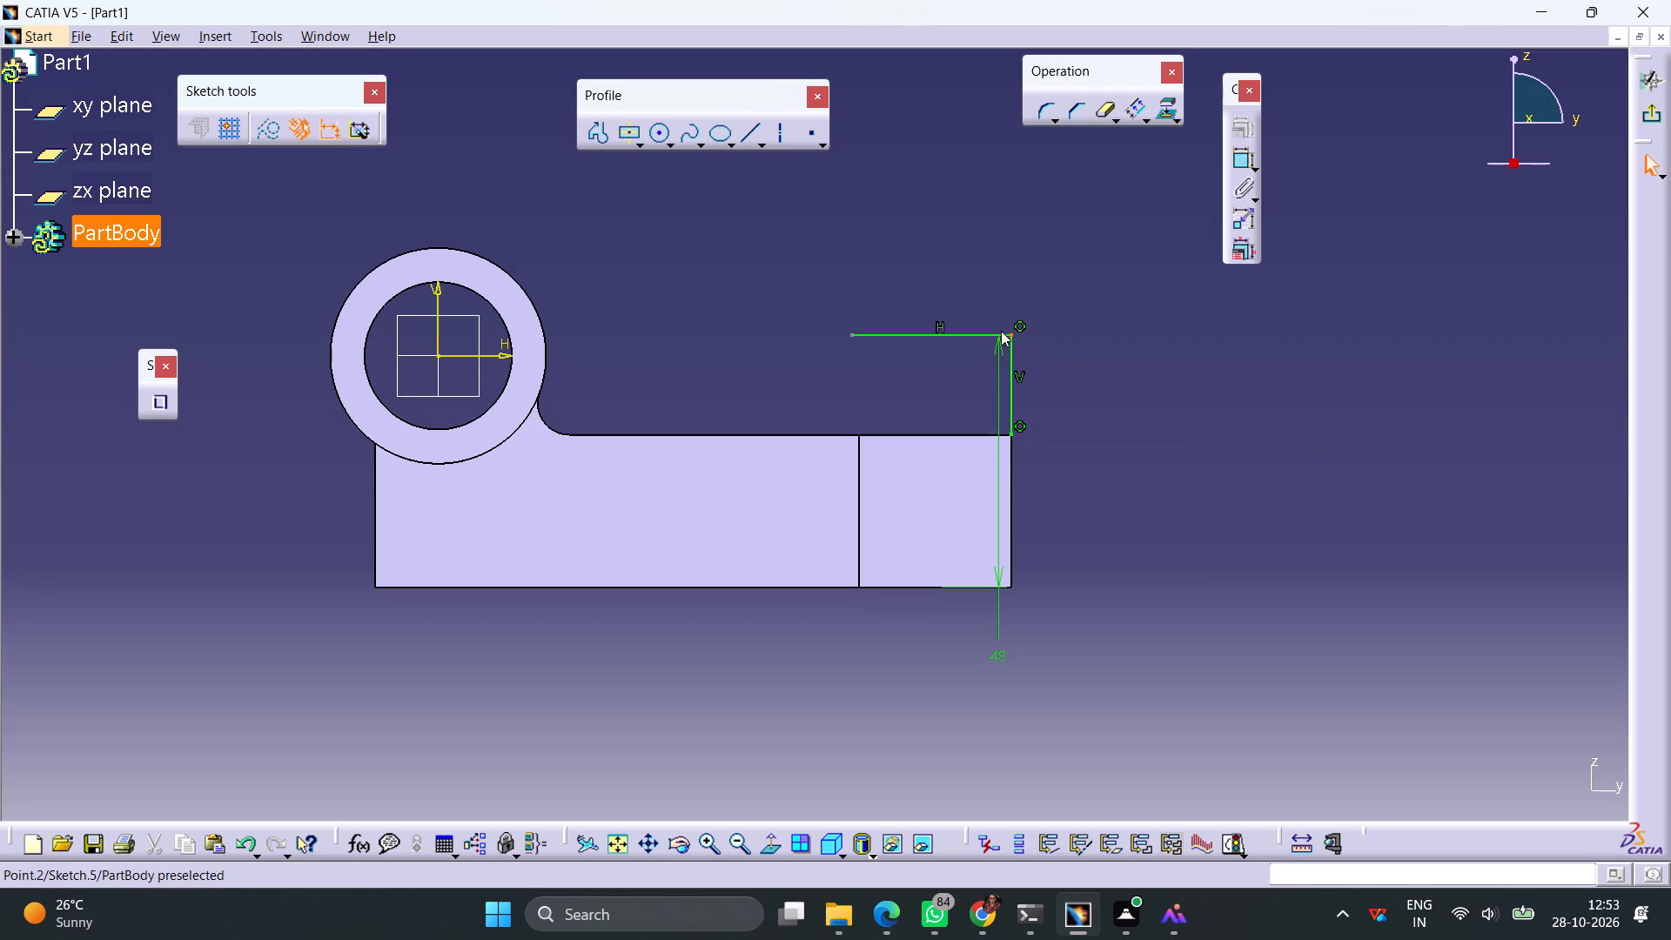
Dimension the horizontal line's length and set it to 41 mm.
{"action": "left_click", "coordinate": [965, 332]}
{"action": "left_click", "coordinate": [1235, 156]}
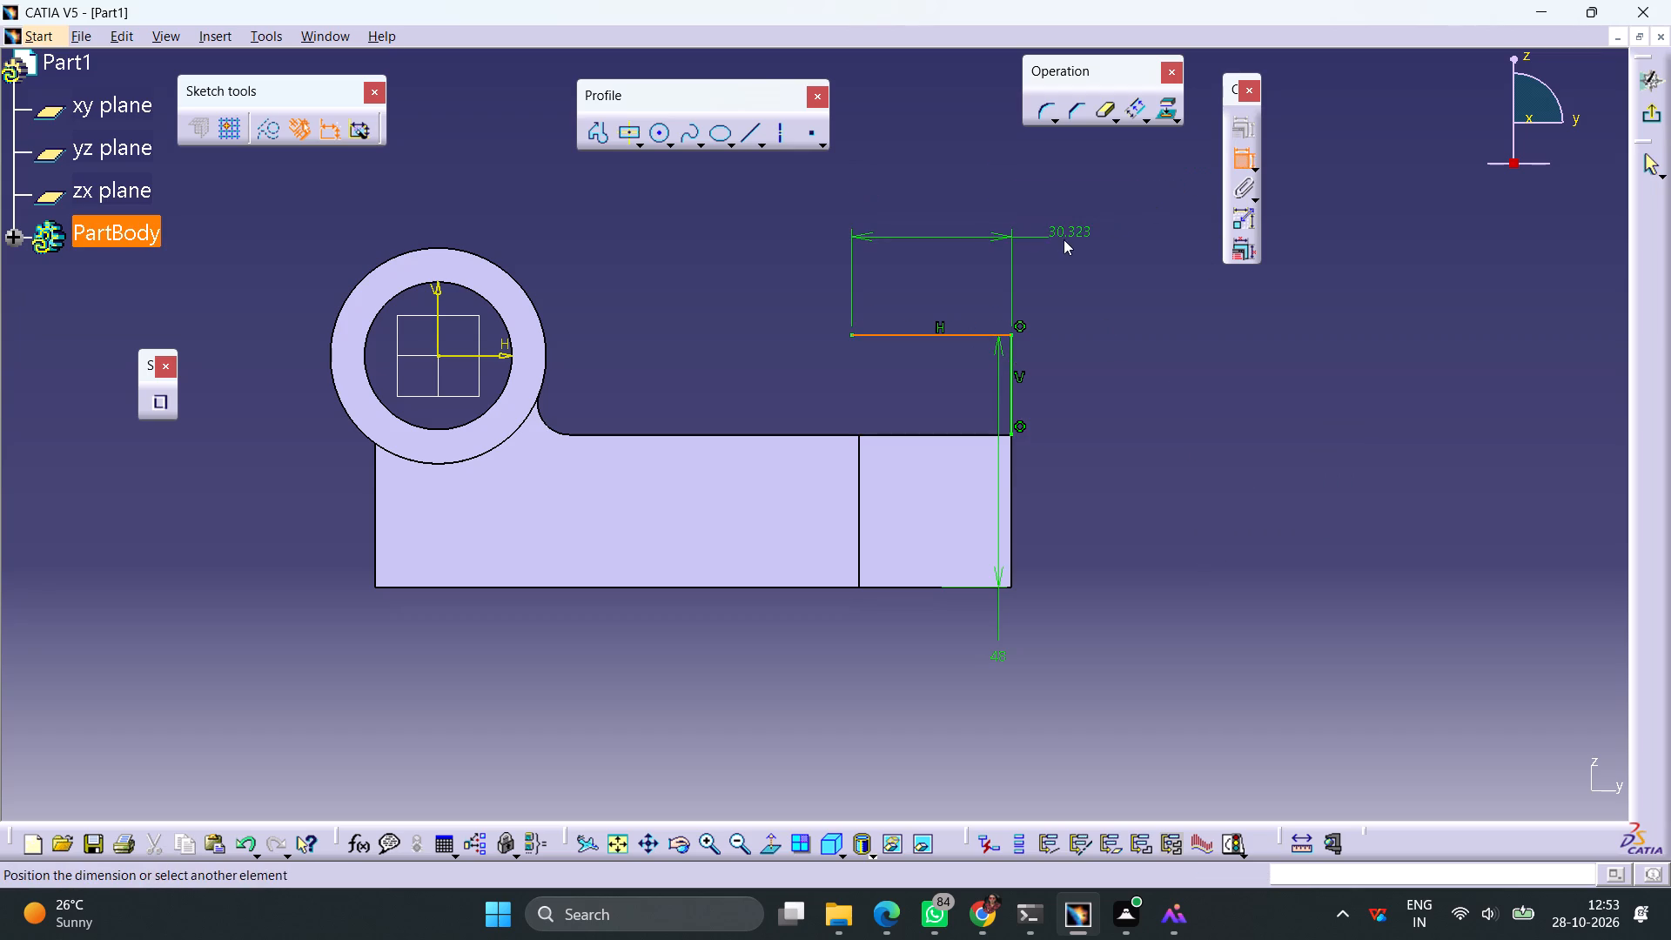
{"action": "left_click", "coordinate": [1064, 239]}
{"action": "double_click", "coordinate": [1067, 232]}
{"action": "type", "text": "41"}
{"action": "key", "text": "Return"}
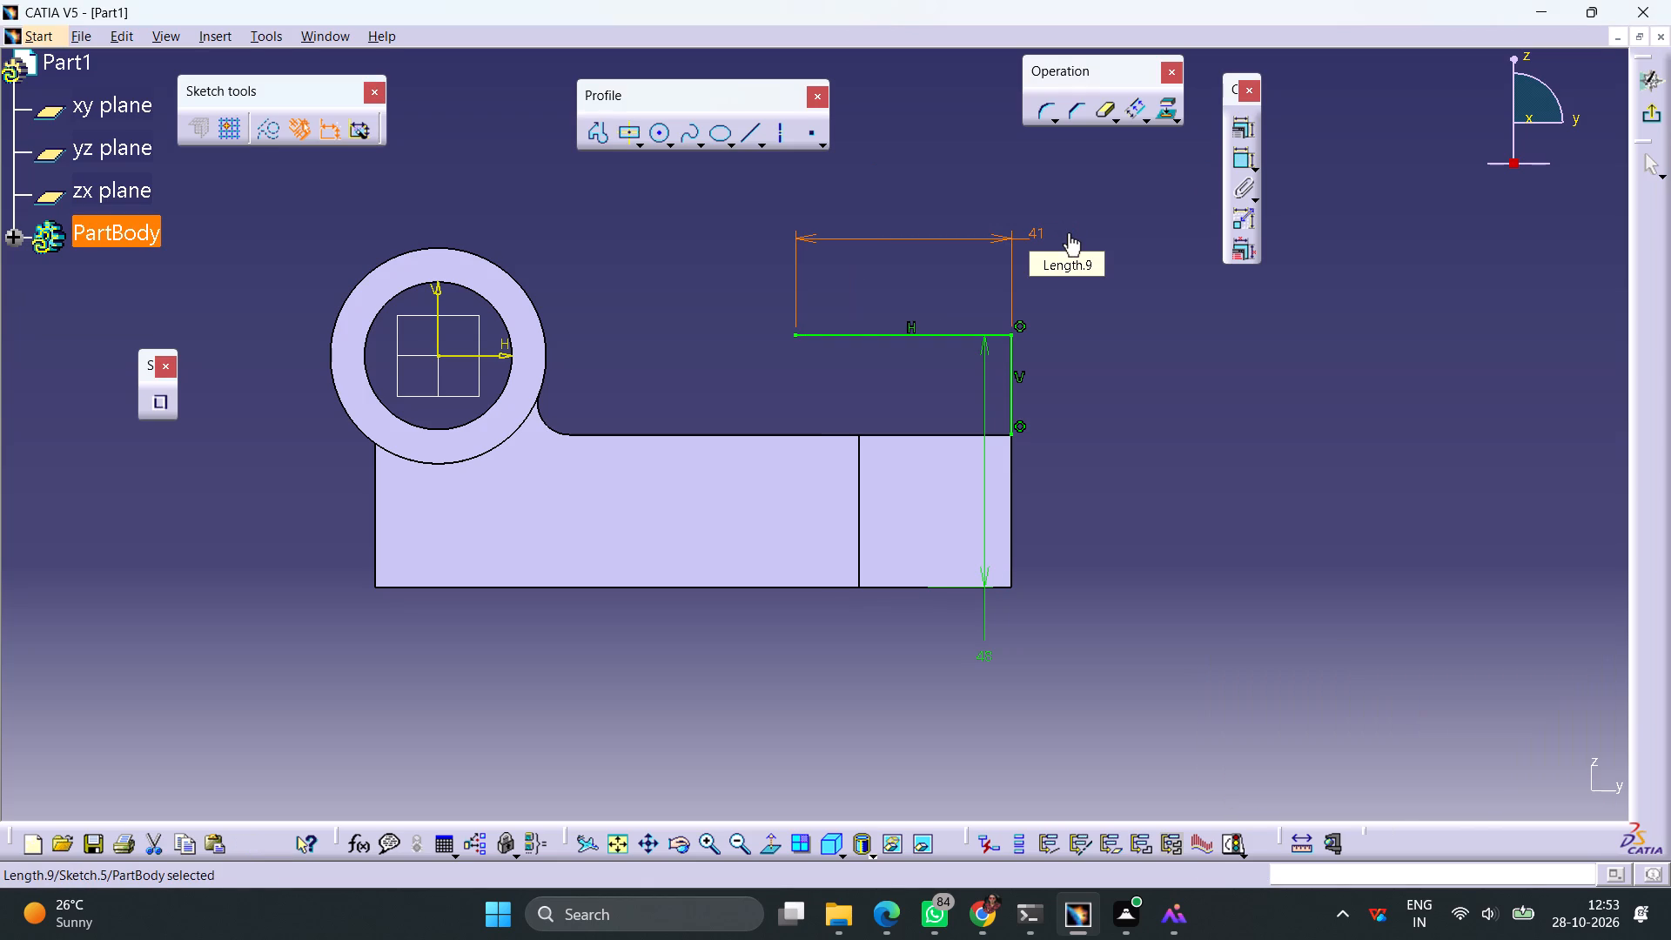
{"action": "left_click", "coordinate": [1143, 420]}
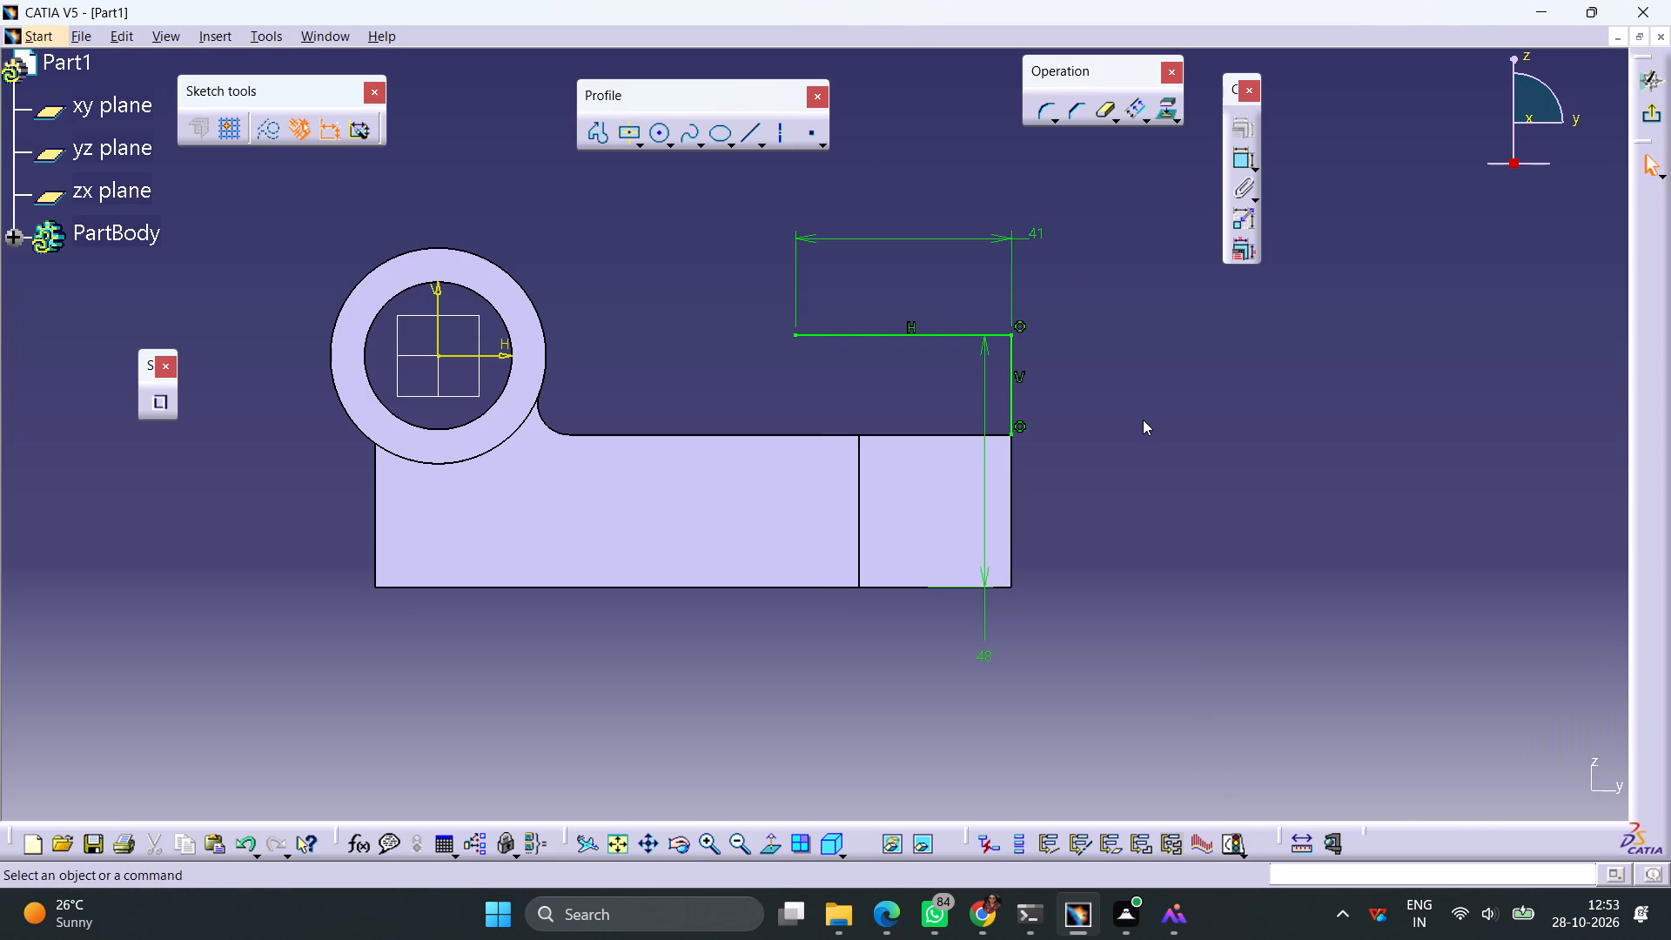
Draw a slanted line down from the horizontal line's inner end and set its angle to the notch's vertical edge to 30°.
{"action": "left_click", "coordinate": [745, 138]}
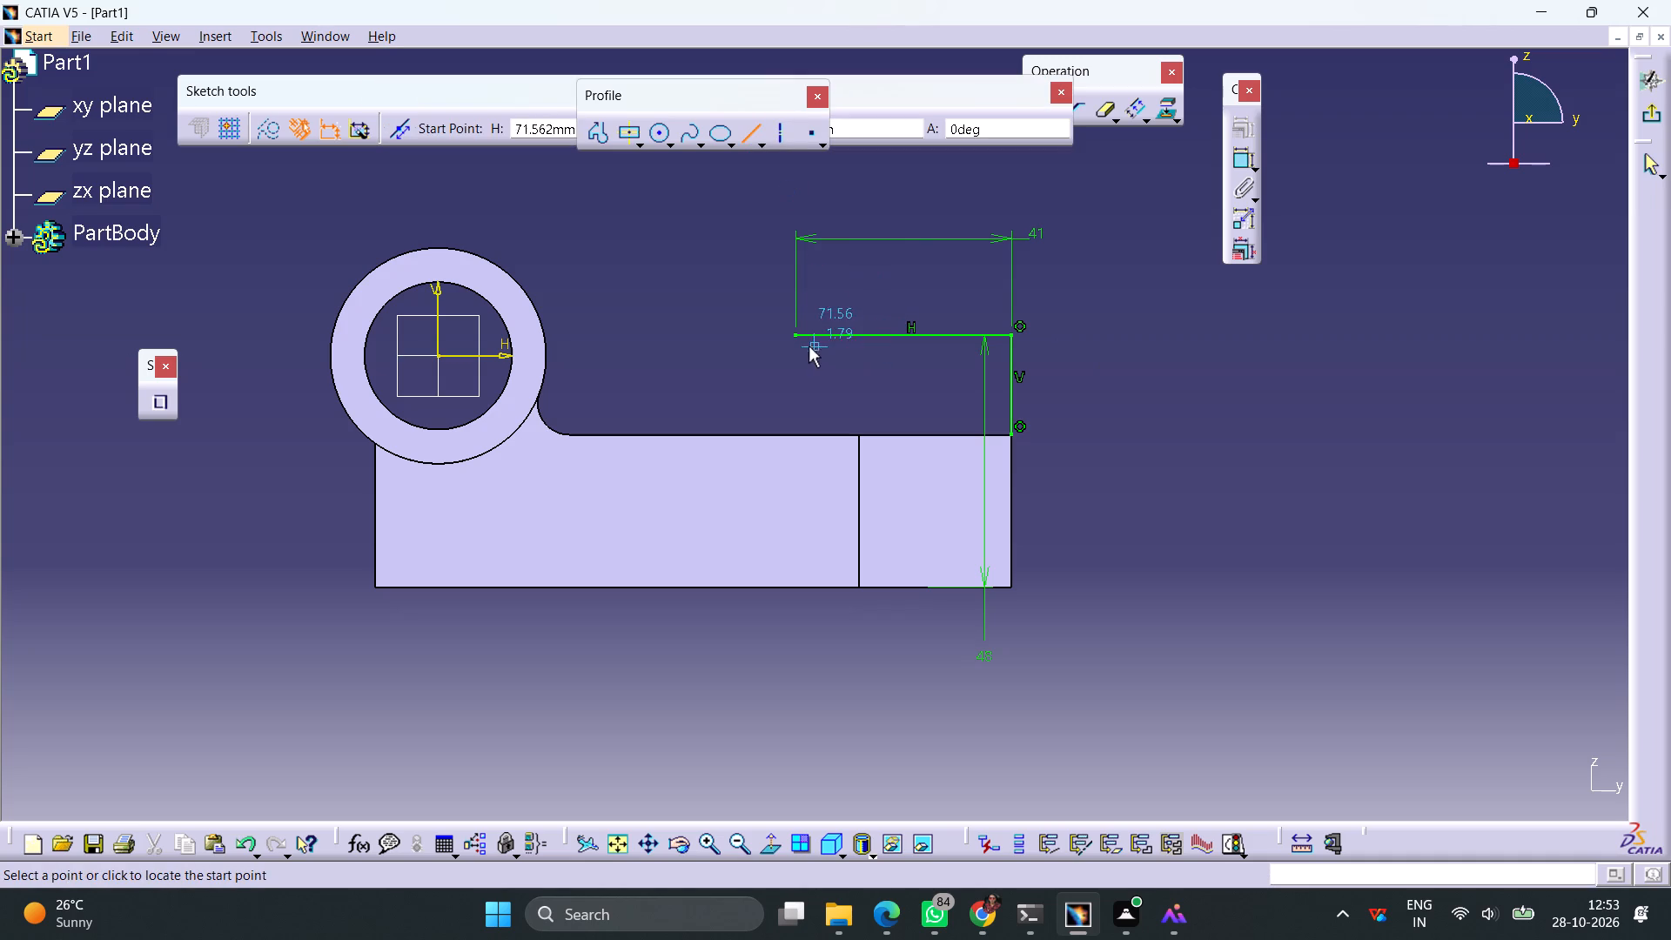
{"action": "left_click", "coordinate": [795, 334]}
{"action": "left_click", "coordinate": [750, 393]}
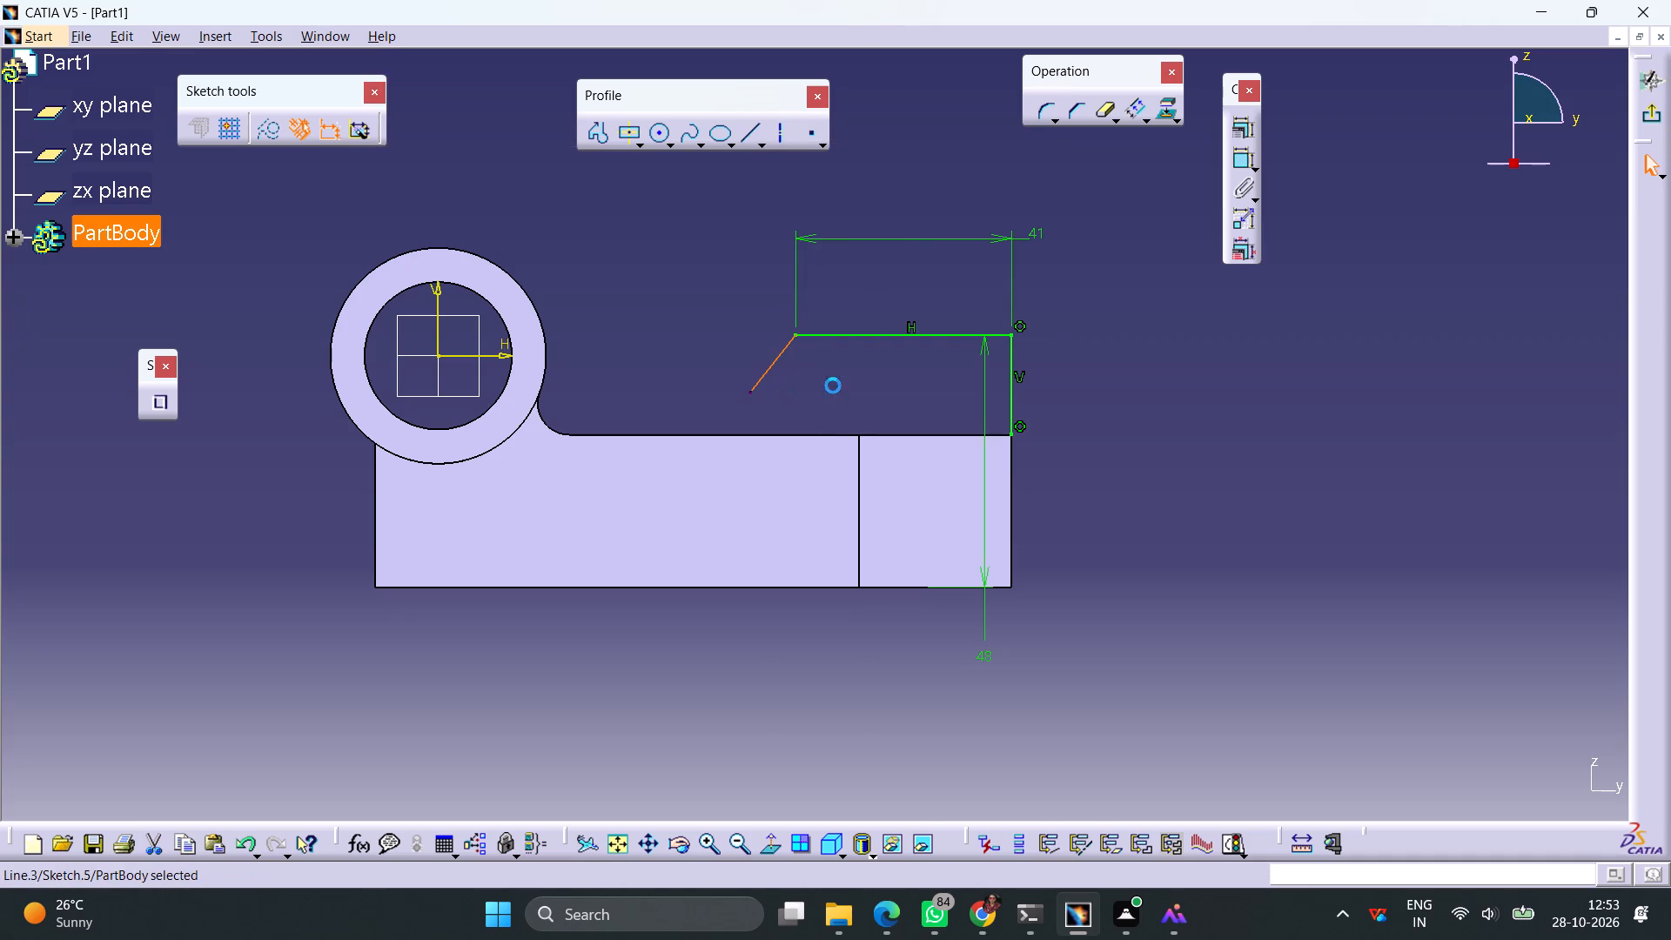
{"action": "left_click", "coordinate": [1235, 159]}
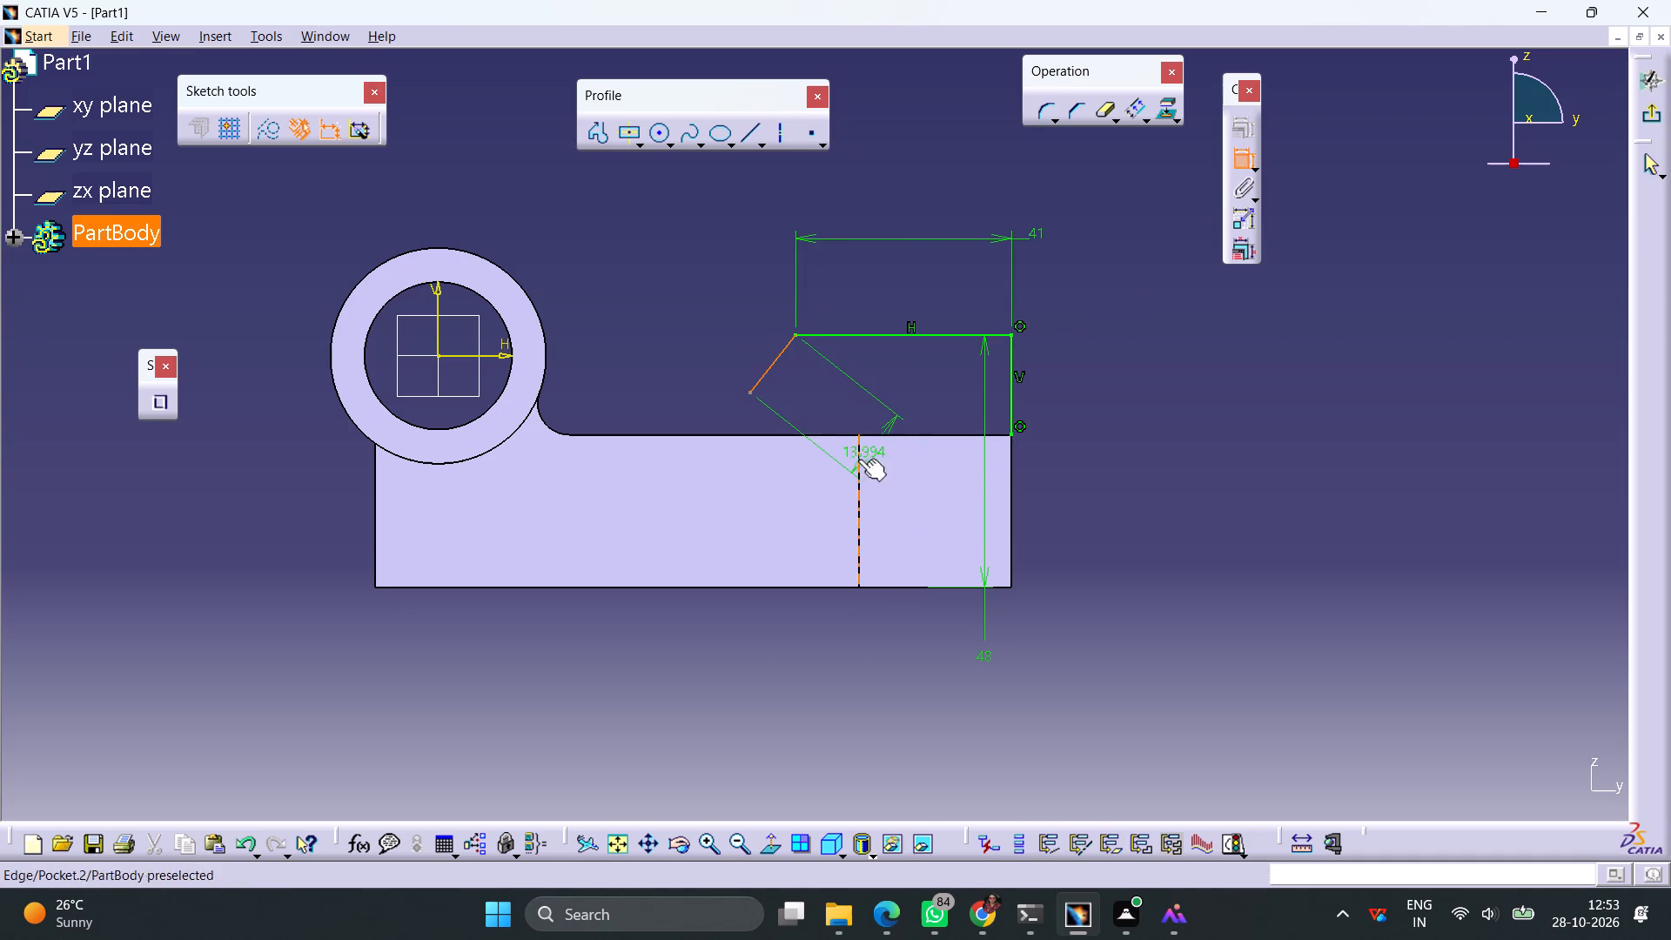
{"action": "left_click", "coordinate": [858, 460]}
{"action": "left_click", "coordinate": [819, 423]}
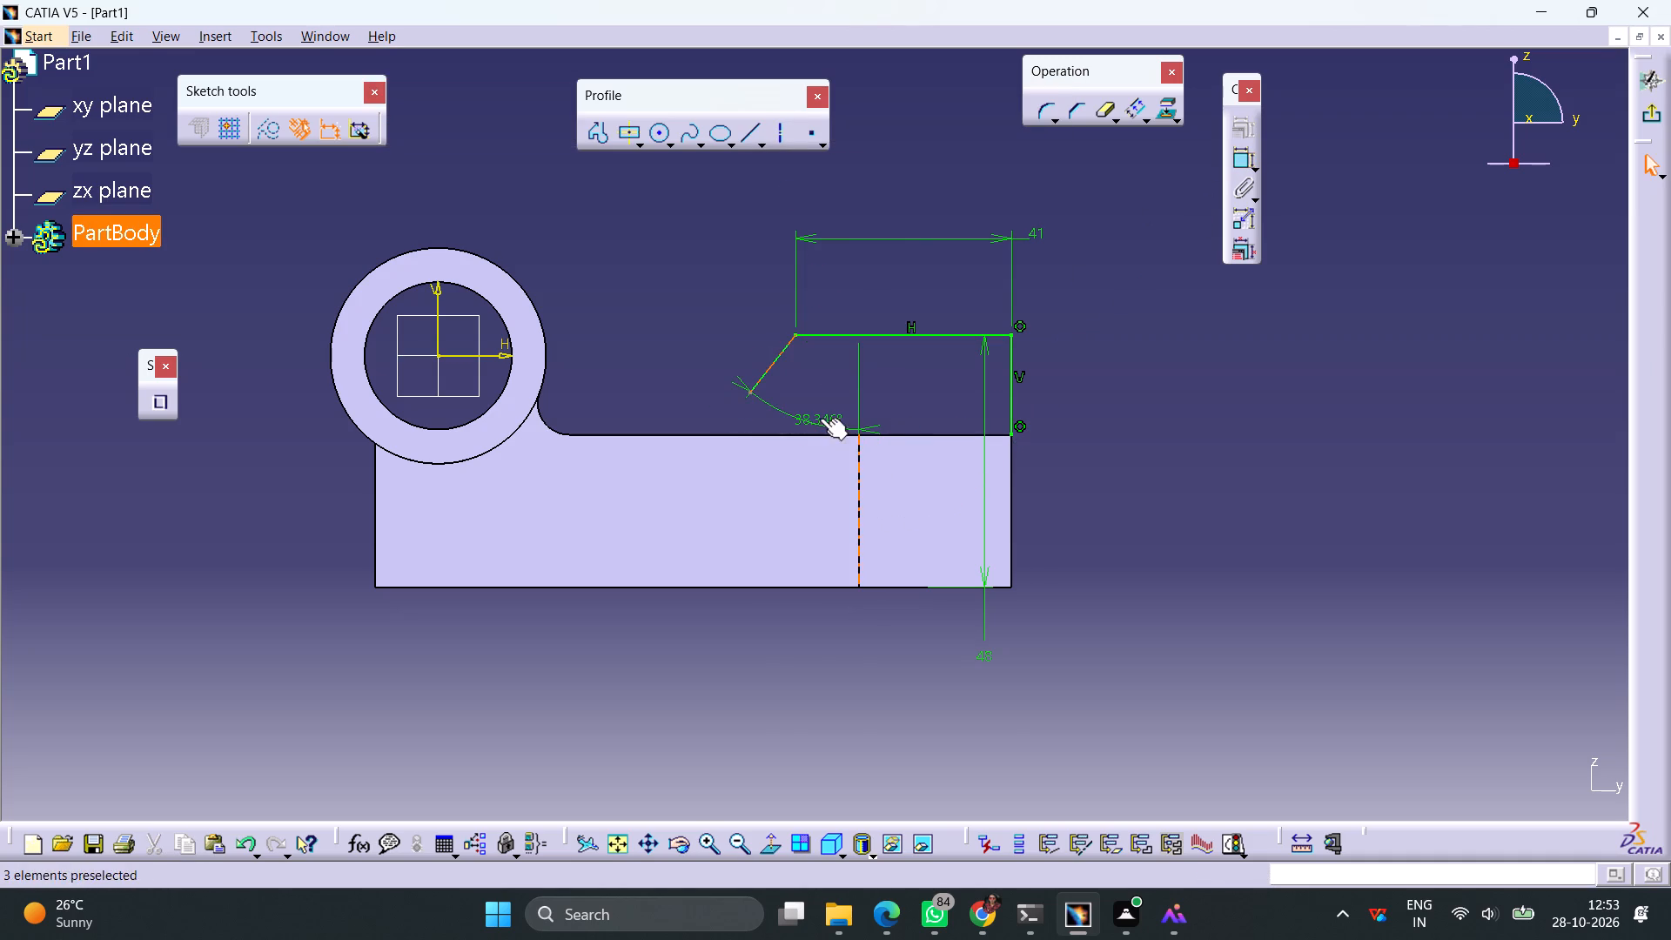
{"action": "double_click", "coordinate": [820, 417]}
{"action": "type", "text": "30"}
{"action": "key", "text": "Return"}
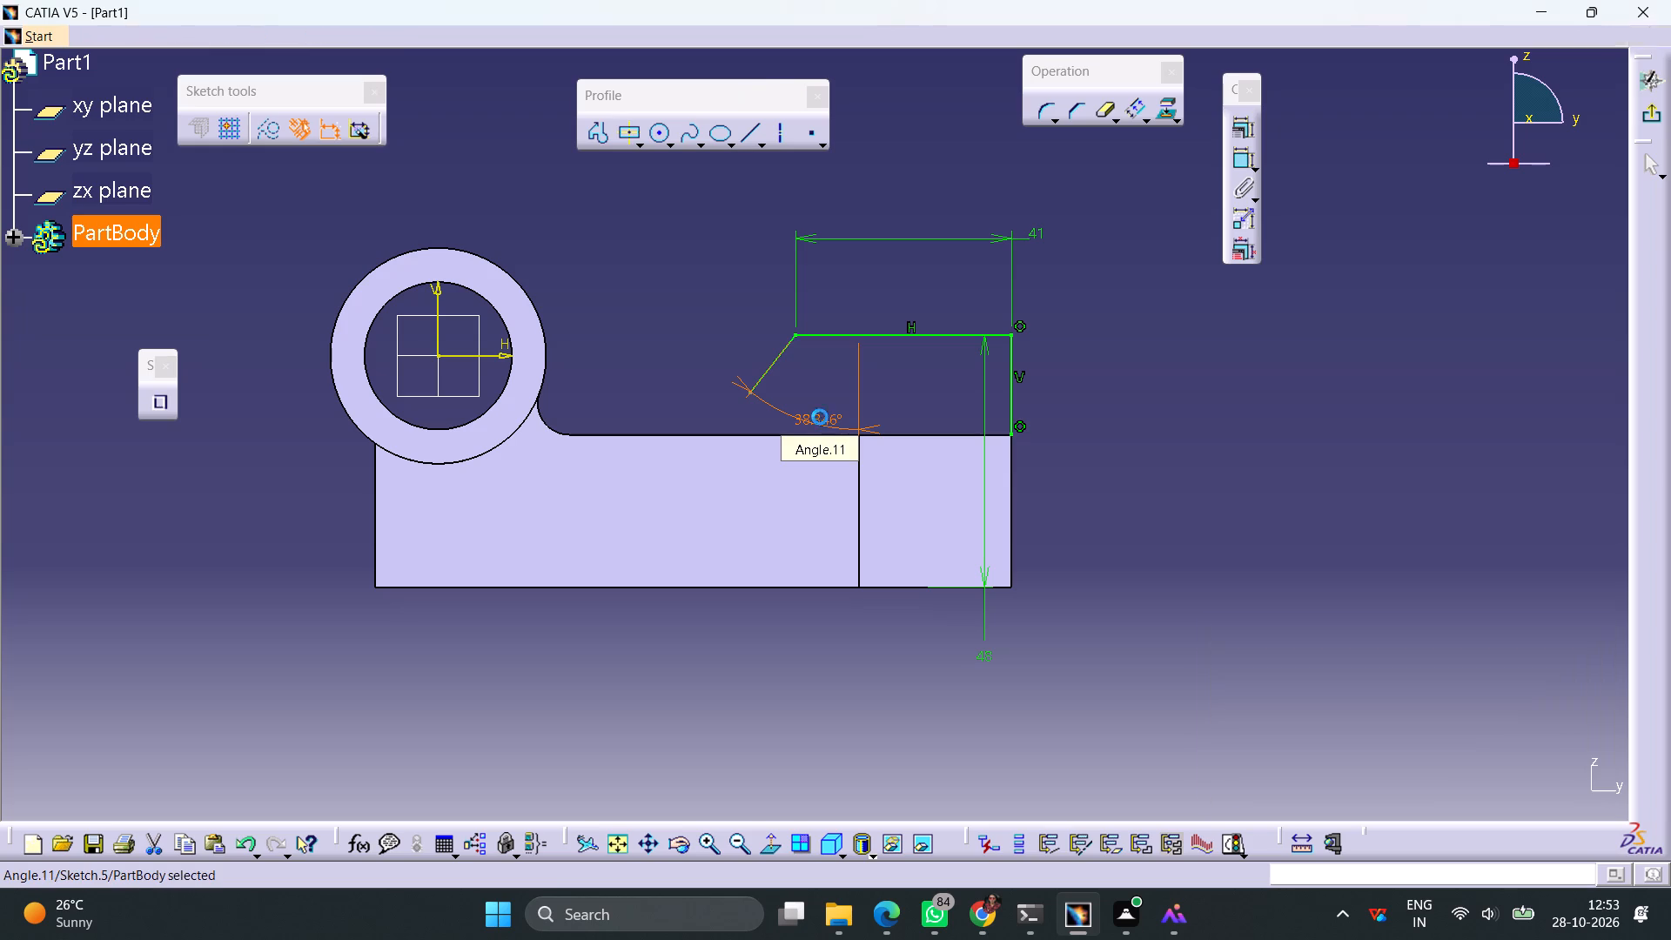
{"action": "left_click", "coordinate": [1071, 426]}
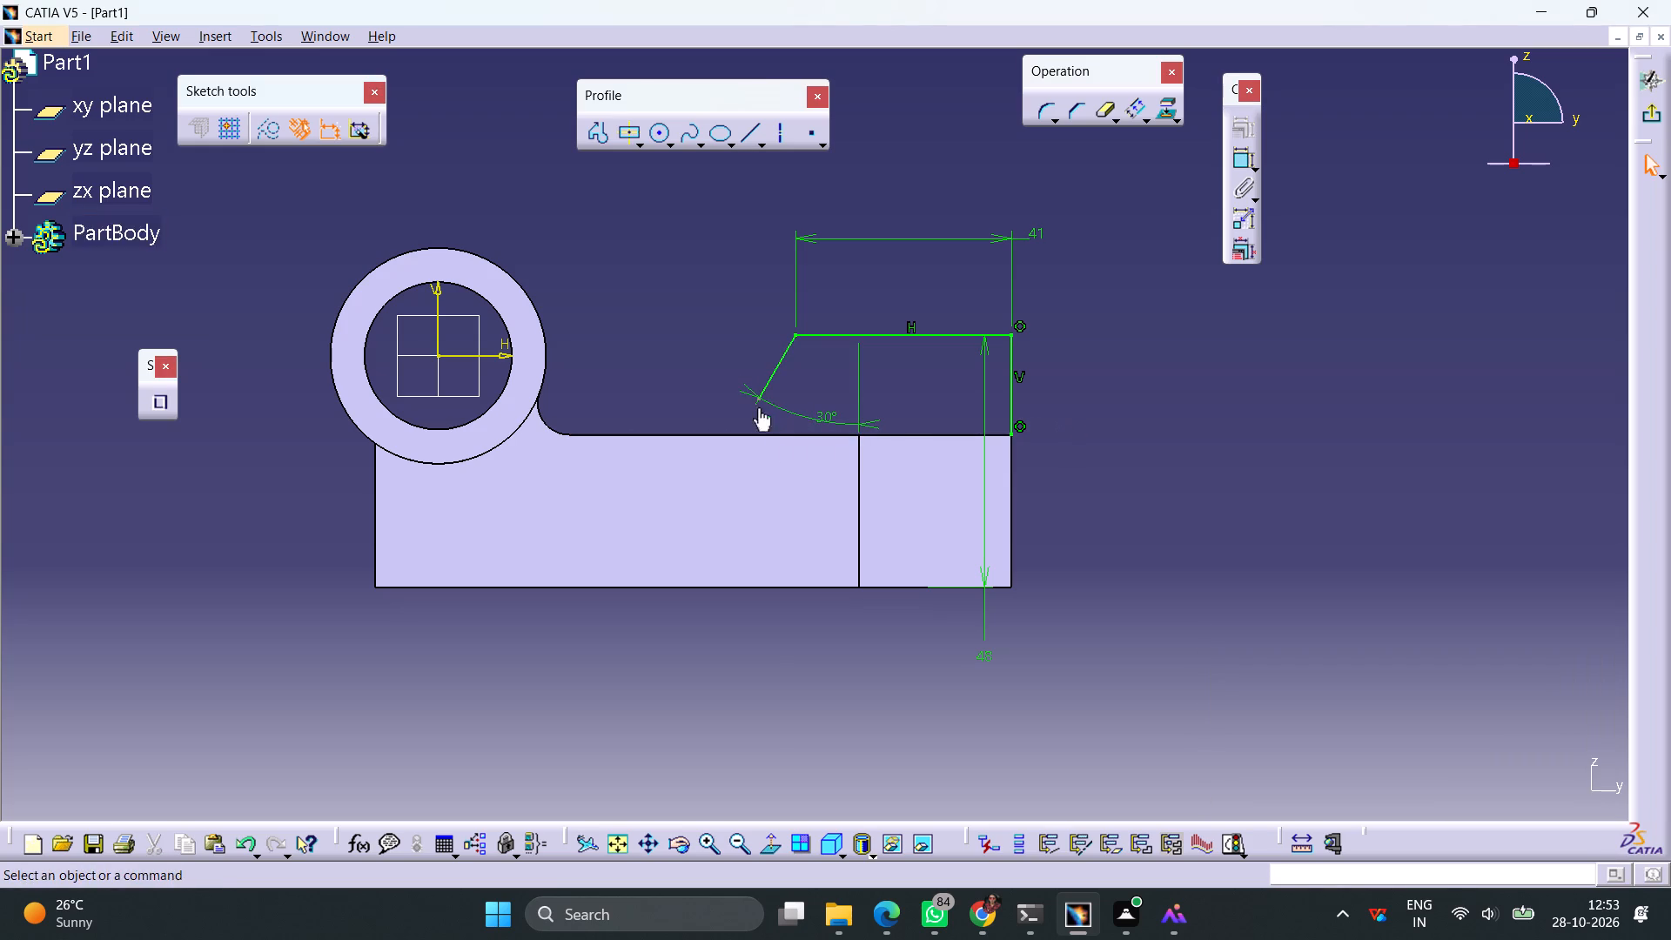
Make the slanted line's lower endpoint coincident with the arm's top edge.
{"action": "left_click", "coordinate": [756, 399]}
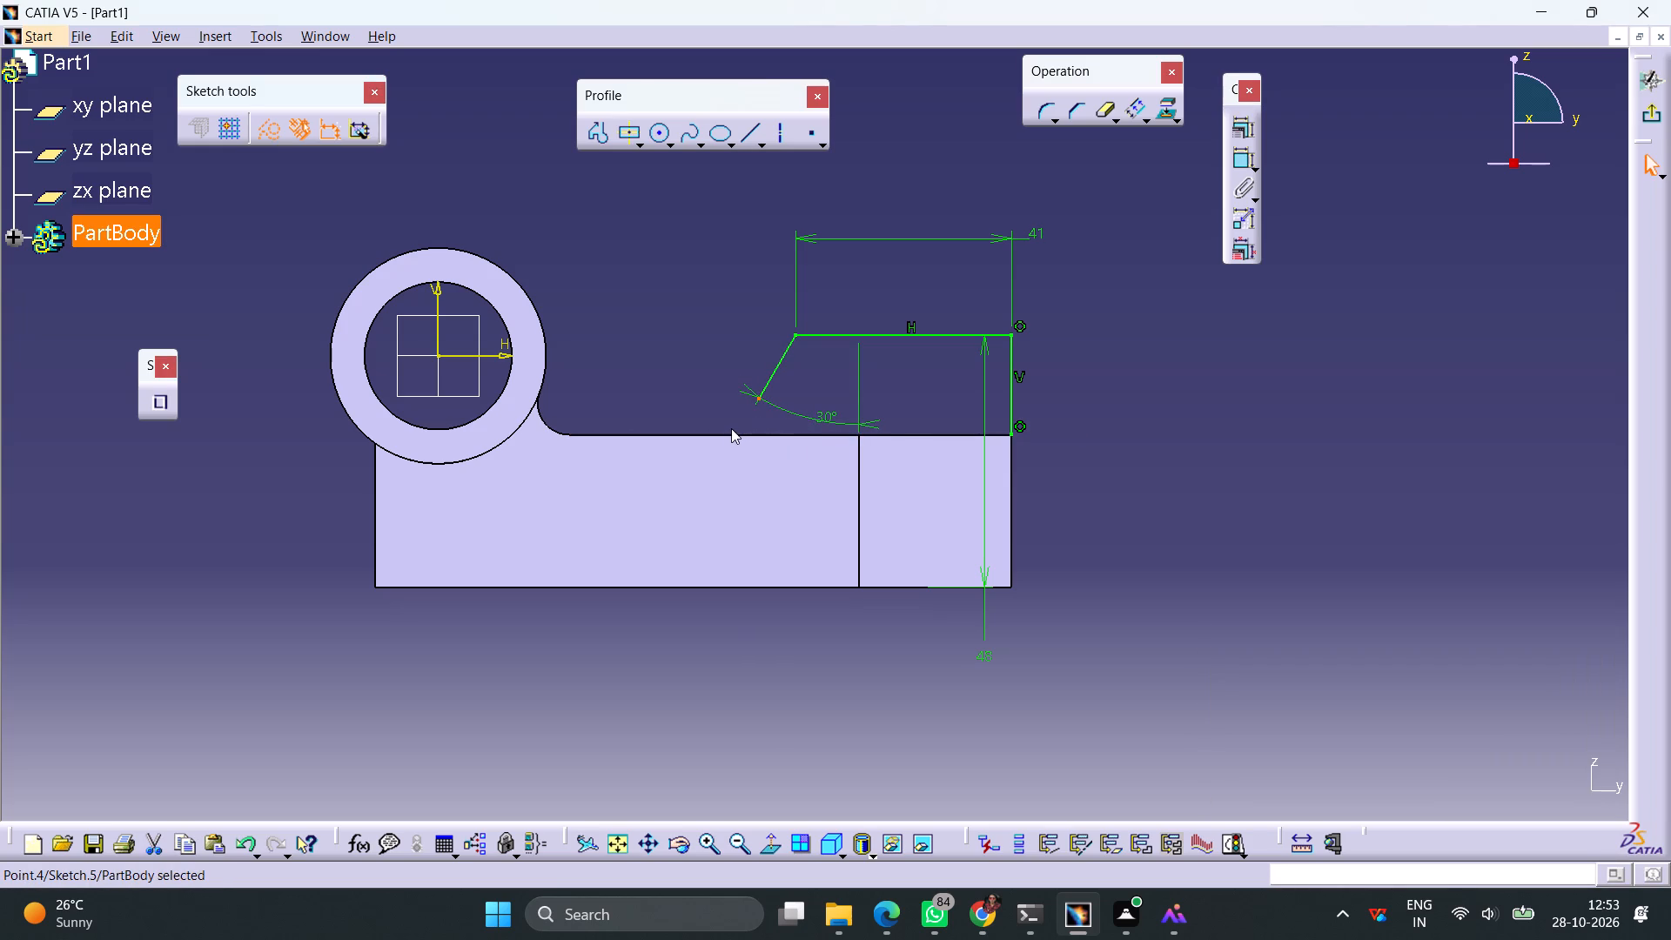
{"action": "left_click", "coordinate": [727, 433], "text": "ctrl"}
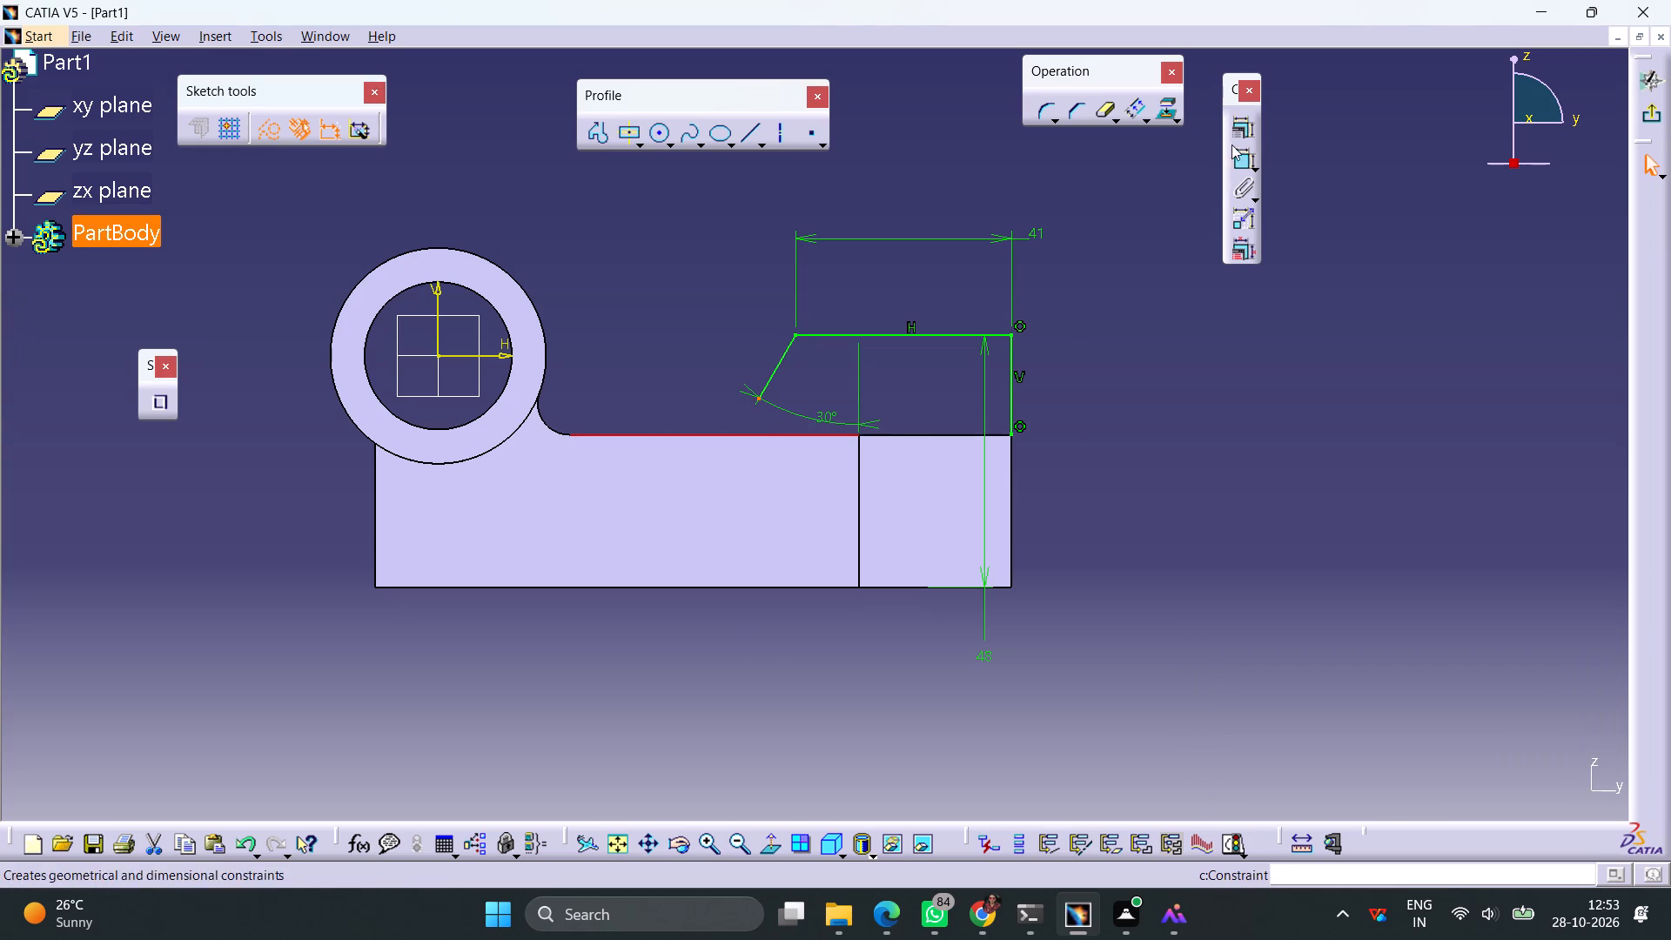
{"action": "left_click", "coordinate": [1234, 132]}
{"action": "left_click", "coordinate": [1533, 483]}
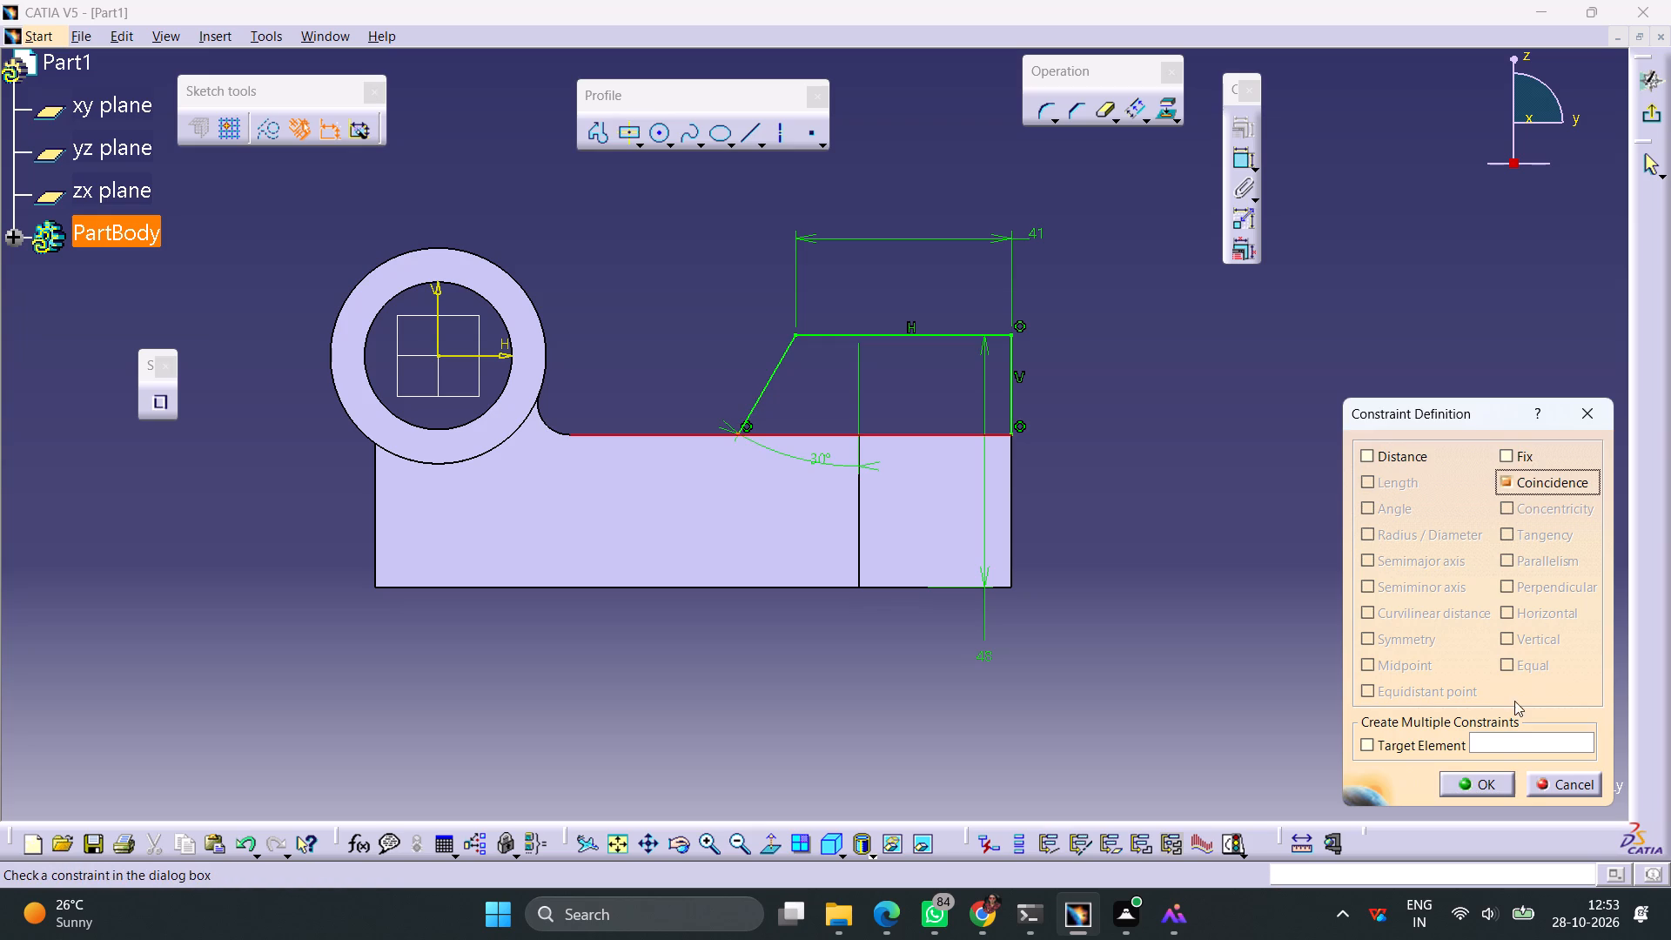
{"action": "left_click", "coordinate": [1484, 789]}
{"action": "left_click", "coordinate": [1321, 497]}
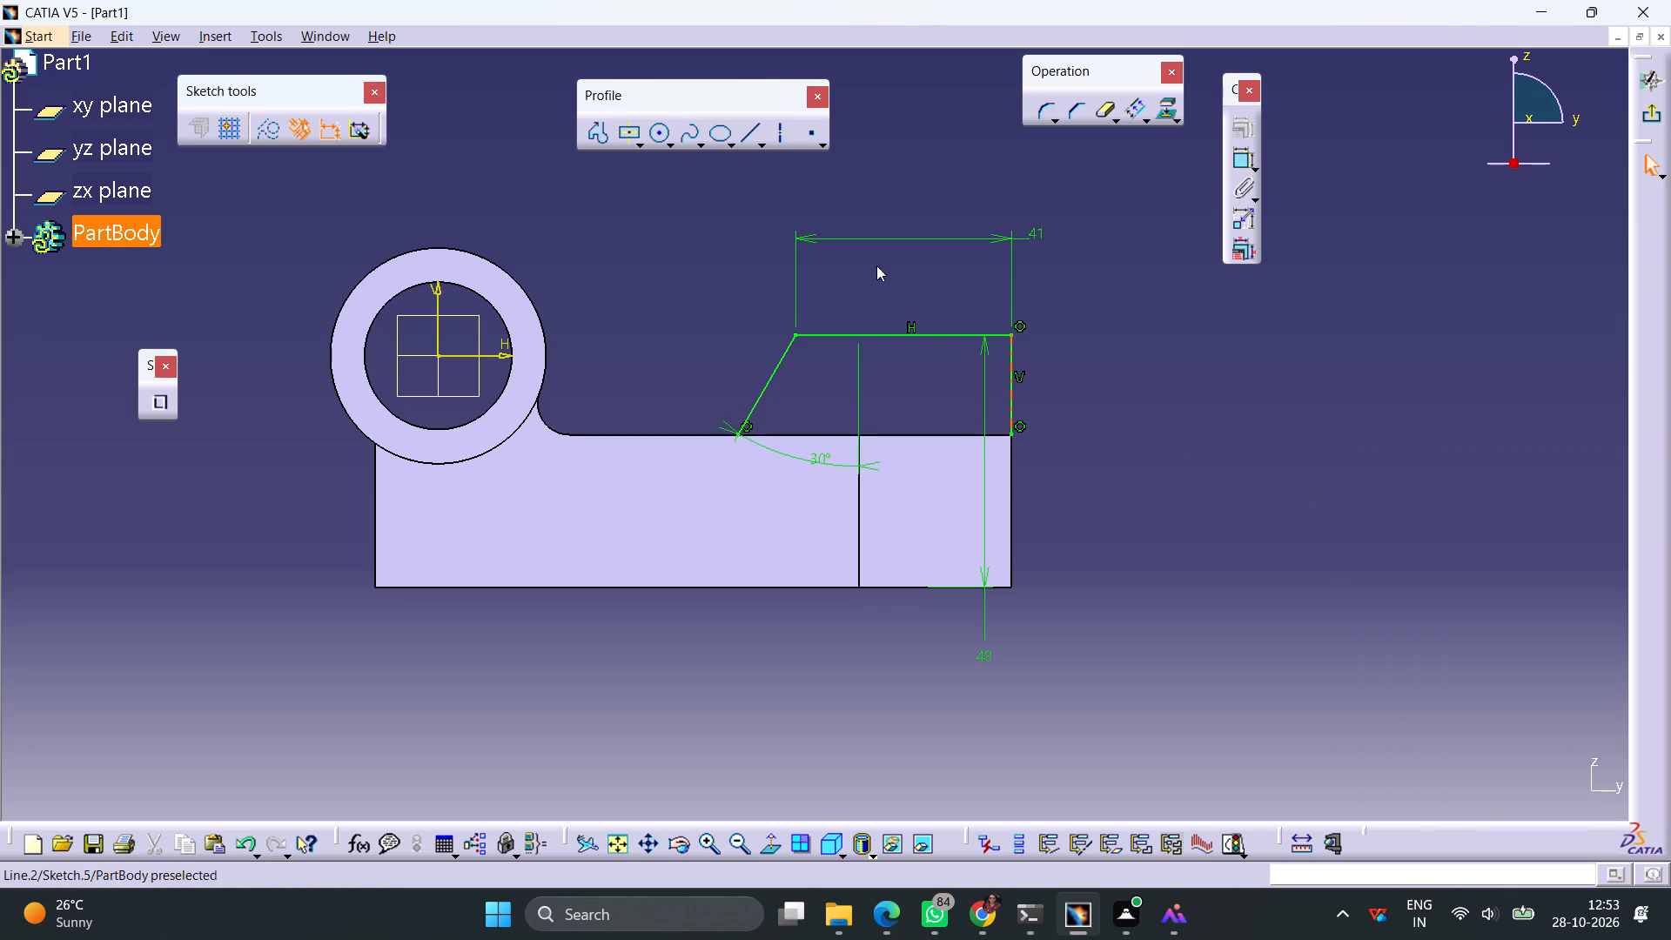
Close the profile with a horizontal line between its two lower endpoints along the arm's top edge, and exit the sketch.
{"action": "left_click", "coordinate": [744, 137]}
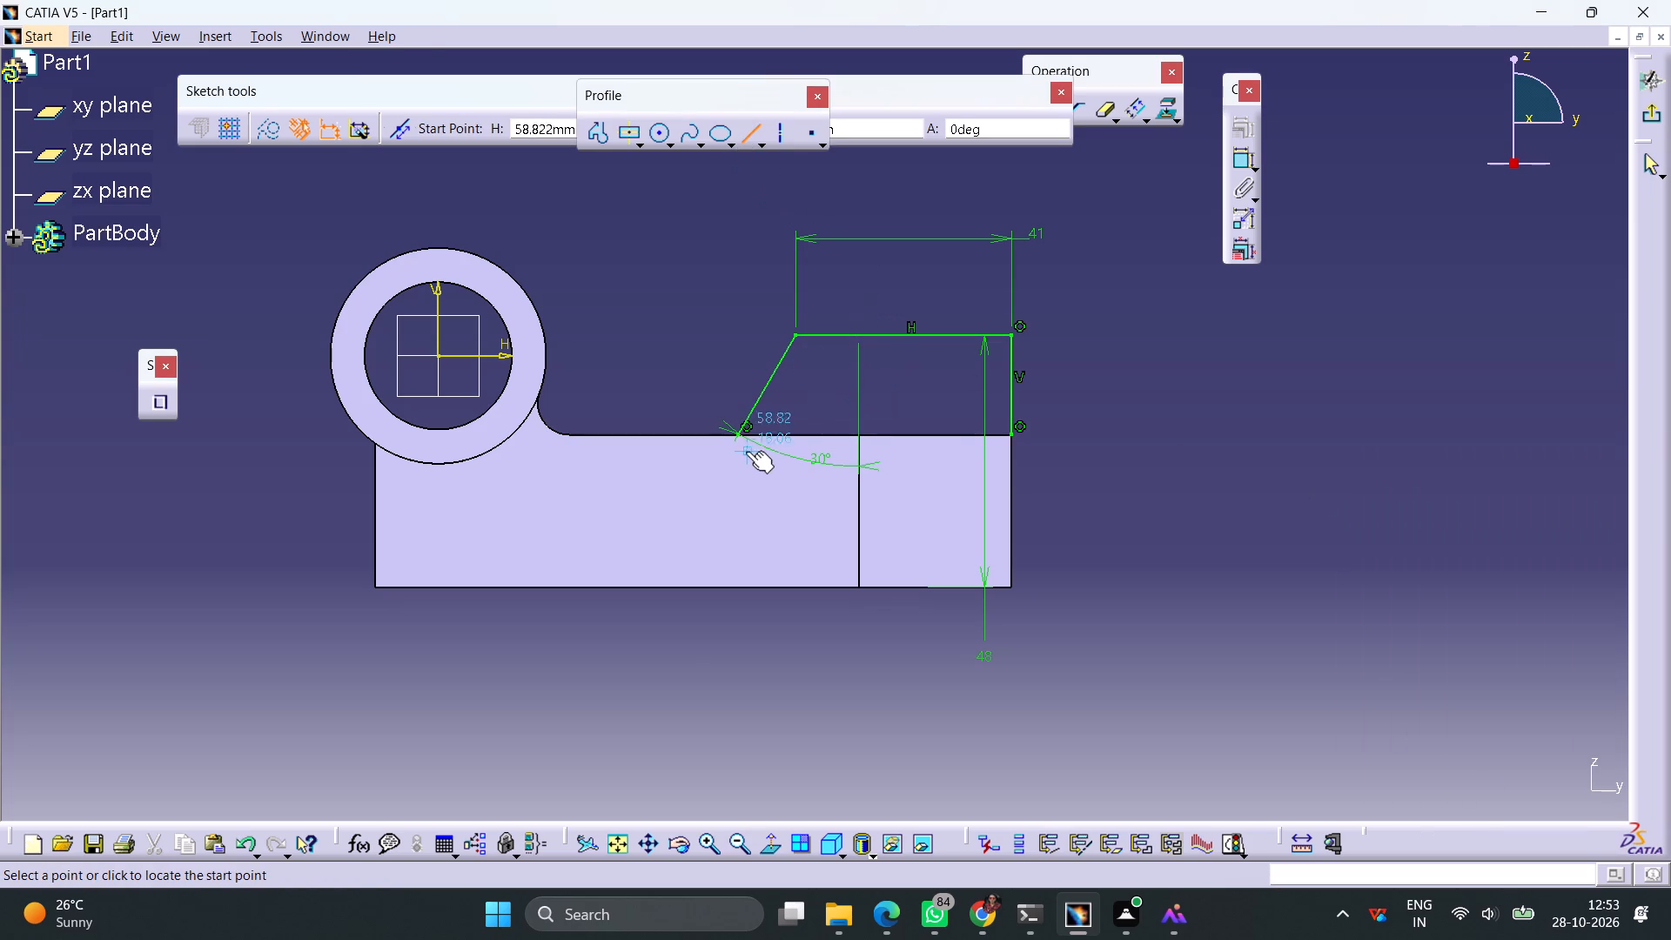
{"action": "left_click", "coordinate": [737, 435]}
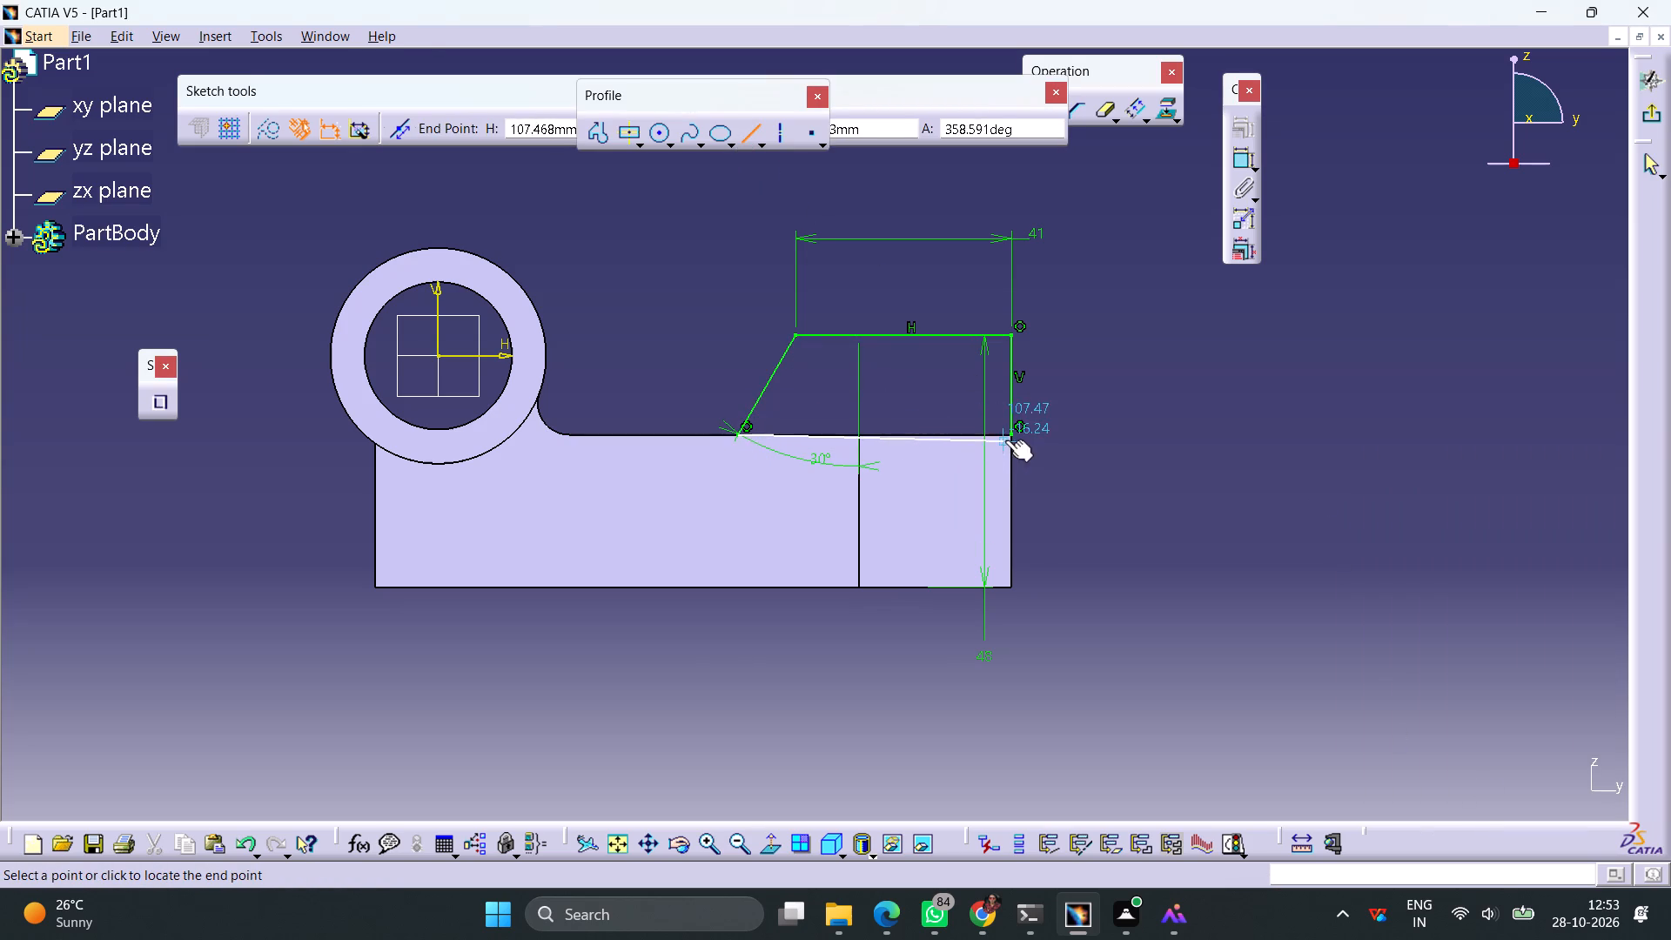
{"action": "left_click", "coordinate": [1012, 433]}
{"action": "left_click", "coordinate": [1141, 437]}
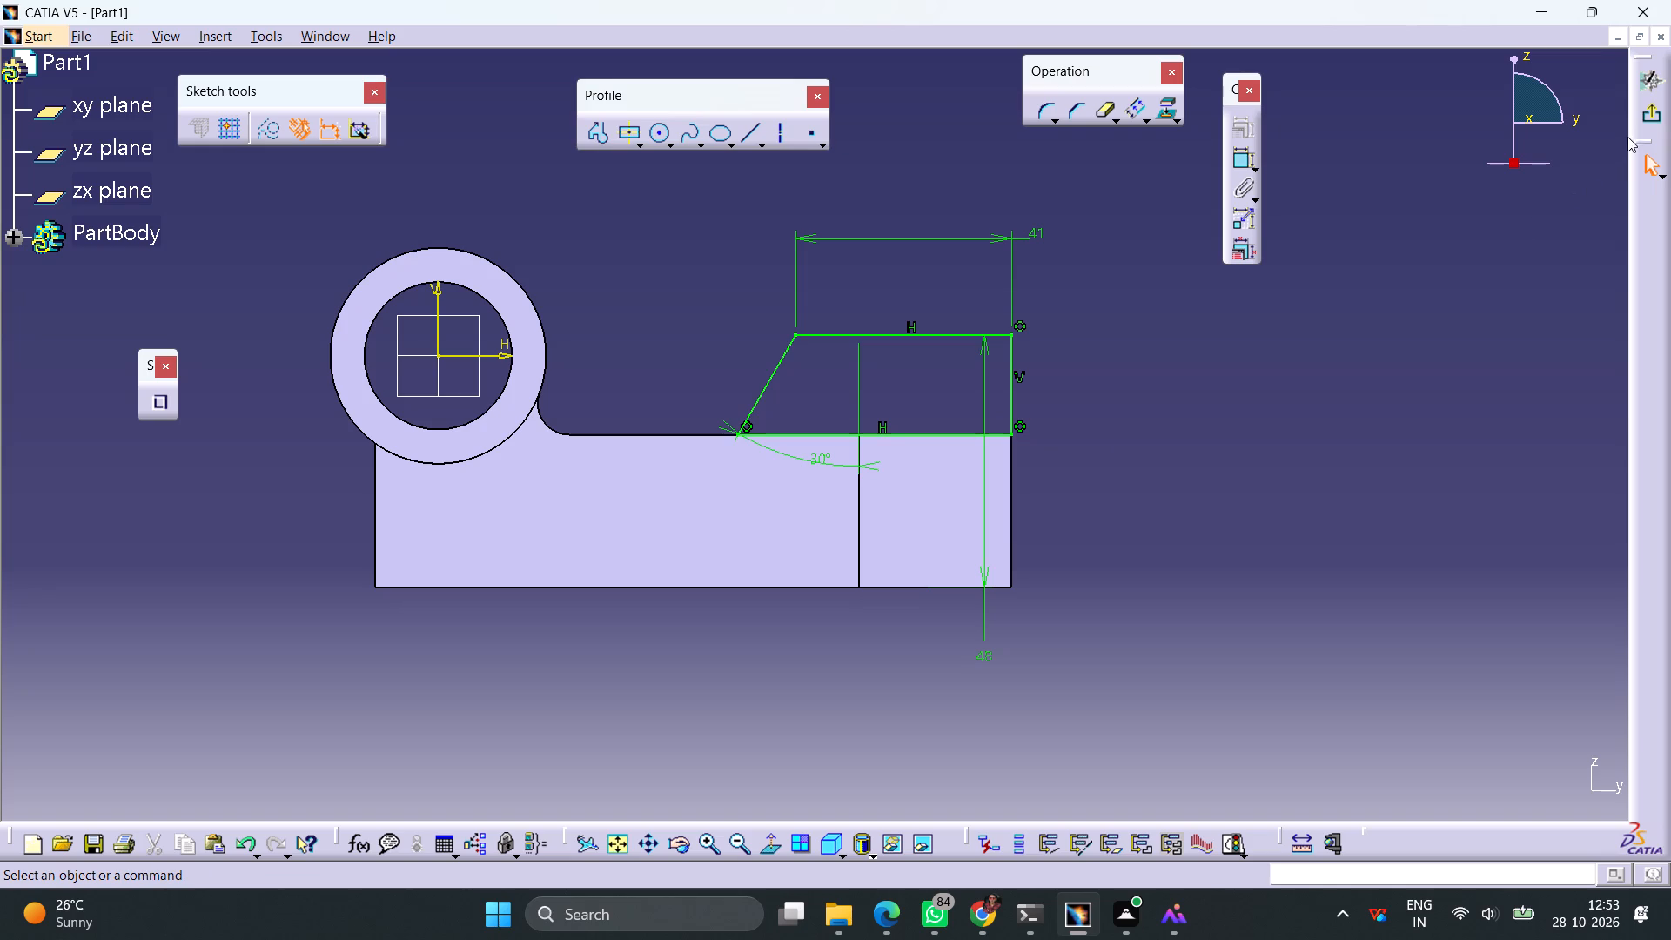
{"action": "left_click", "coordinate": [1638, 117]}
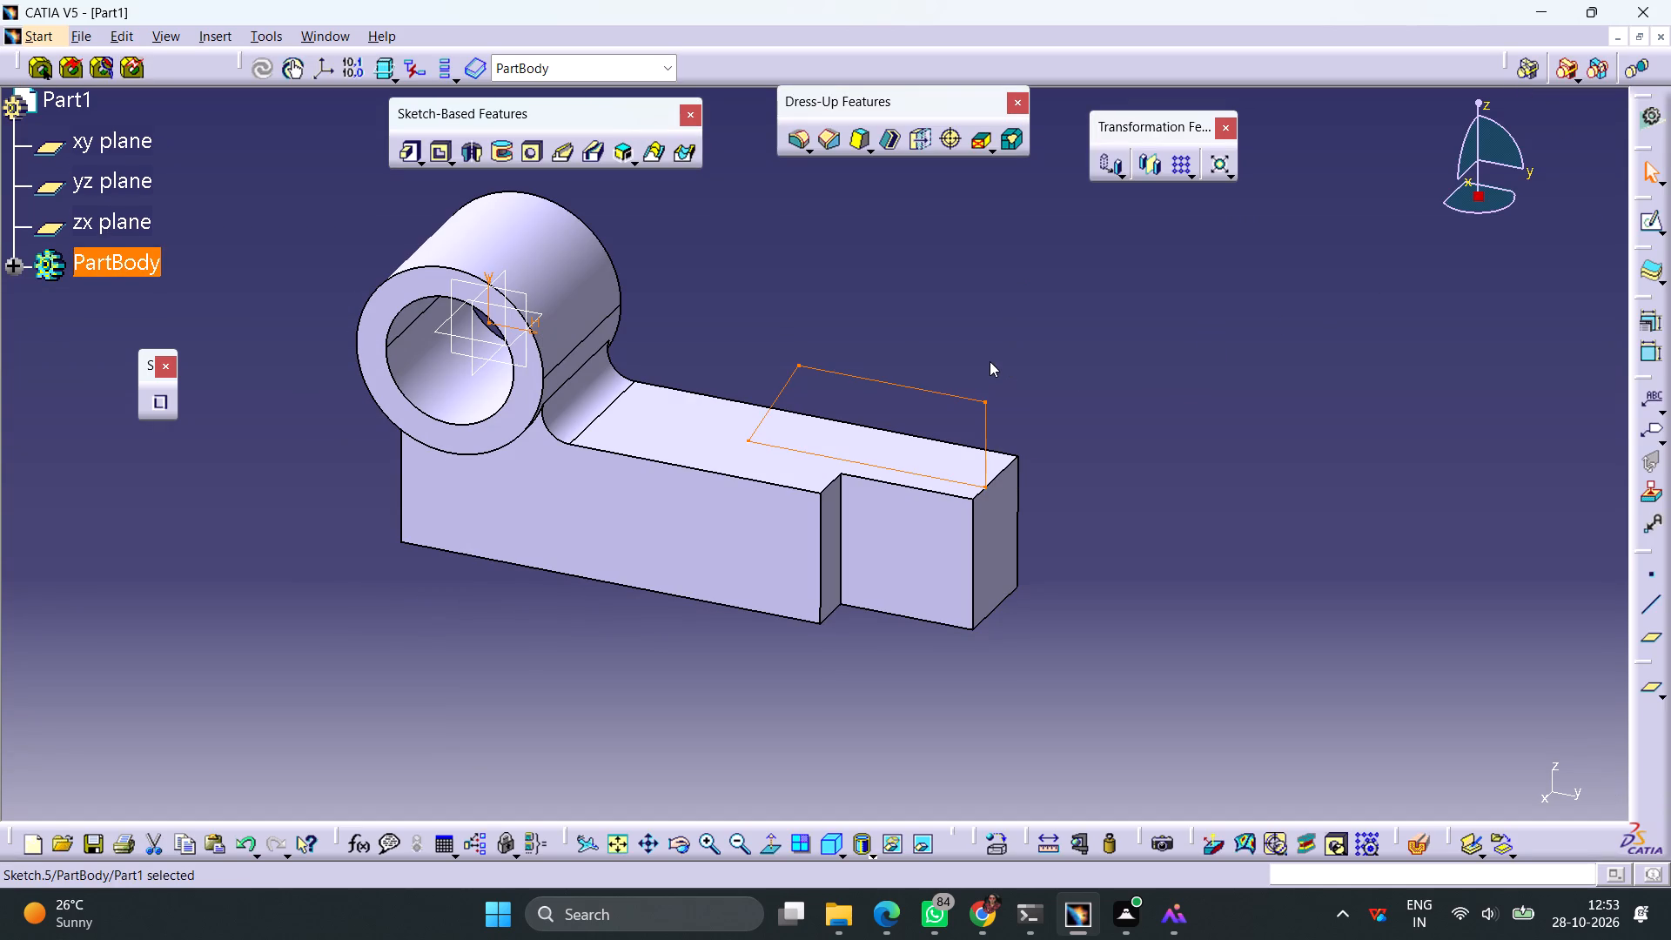
Pad the closed profile with a 16 mm length and mirrored extent across the arm's width.
{"action": "left_click", "coordinate": [408, 156]}
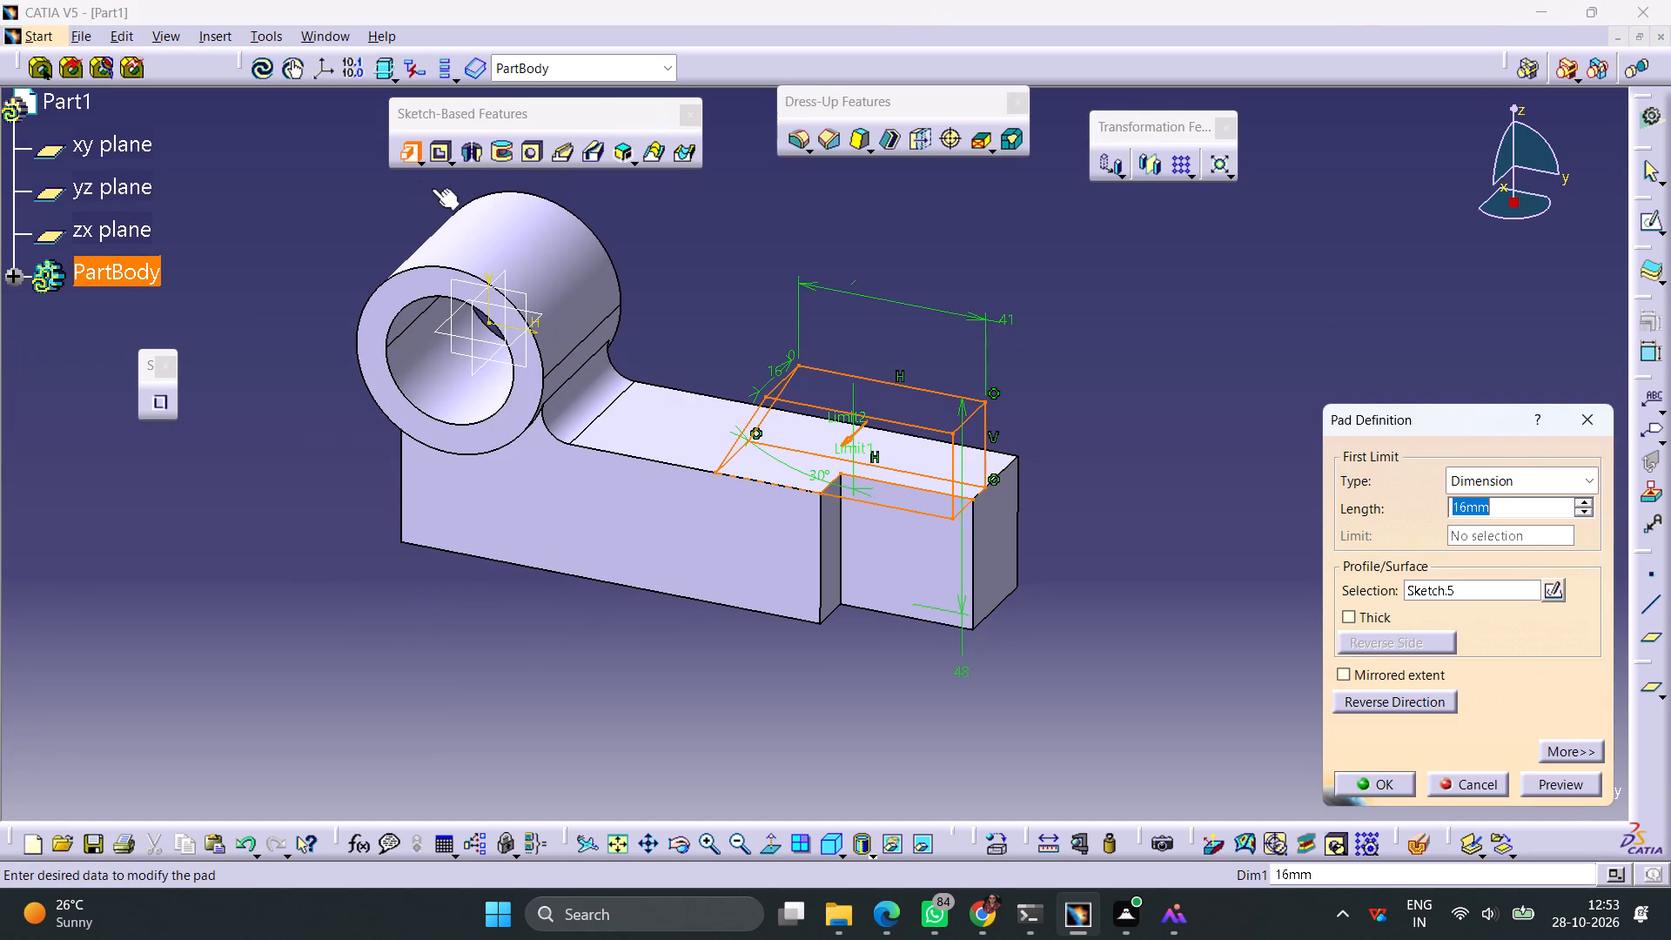
{"action": "left_click", "coordinate": [1380, 676]}
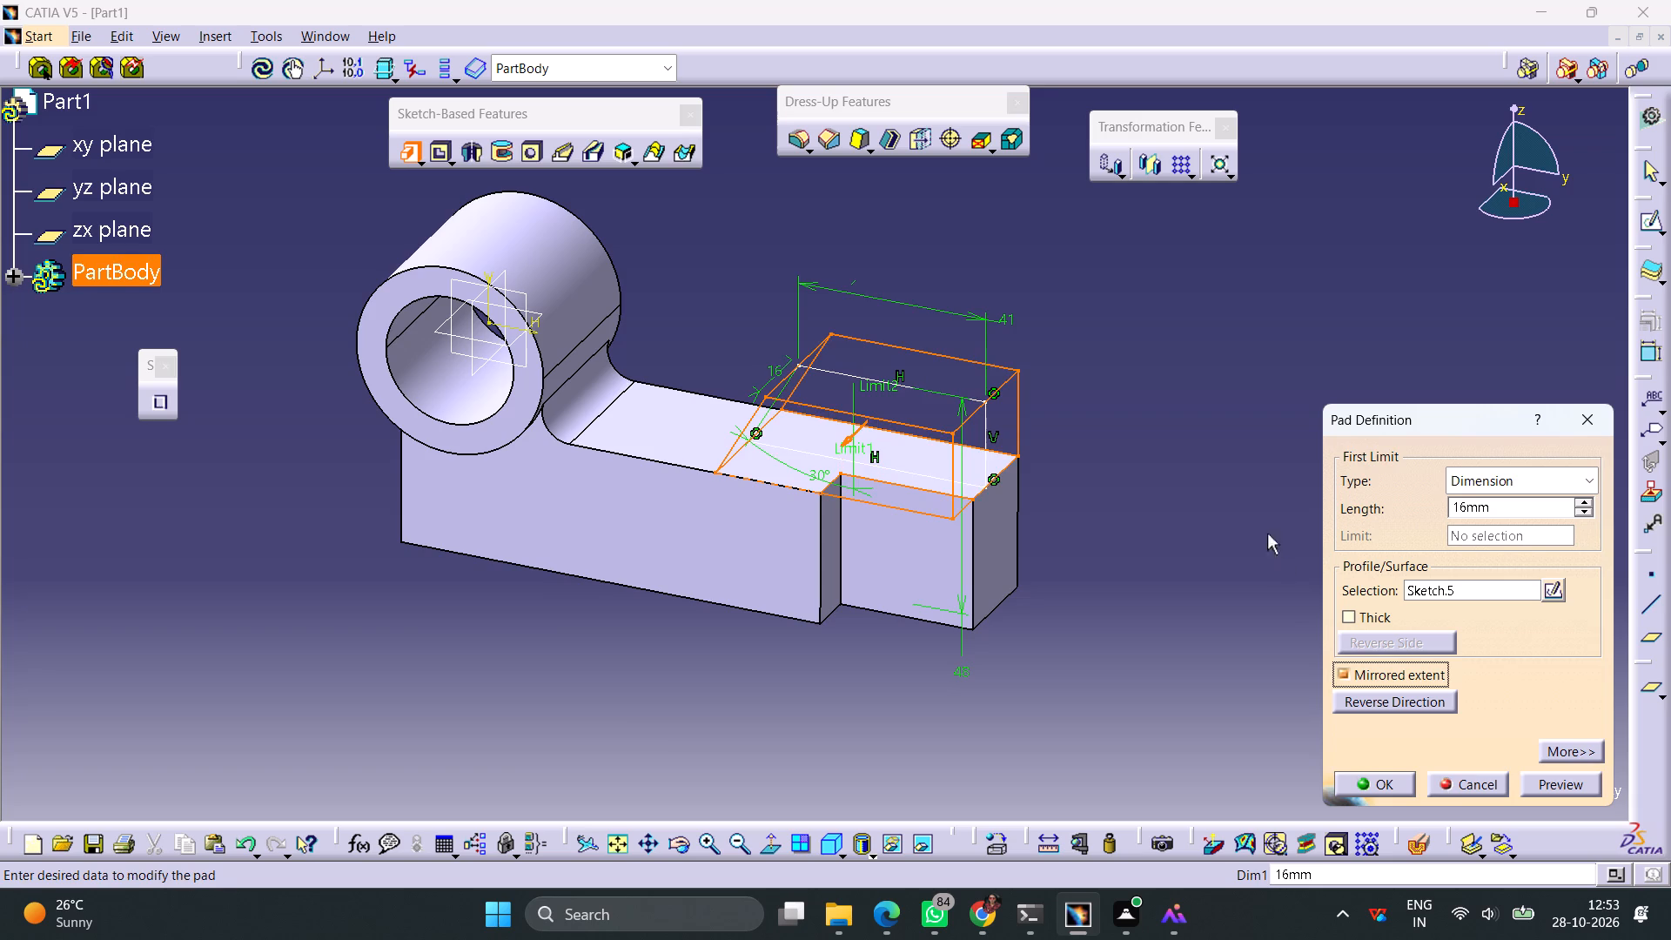
{"action": "middle_click_drag", "start_coordinate": [1256, 469], "coordinate": [1050, 478]}
{"action": "right_click_drag", "start_coordinate": [1256, 469], "coordinate": [1050, 478]}
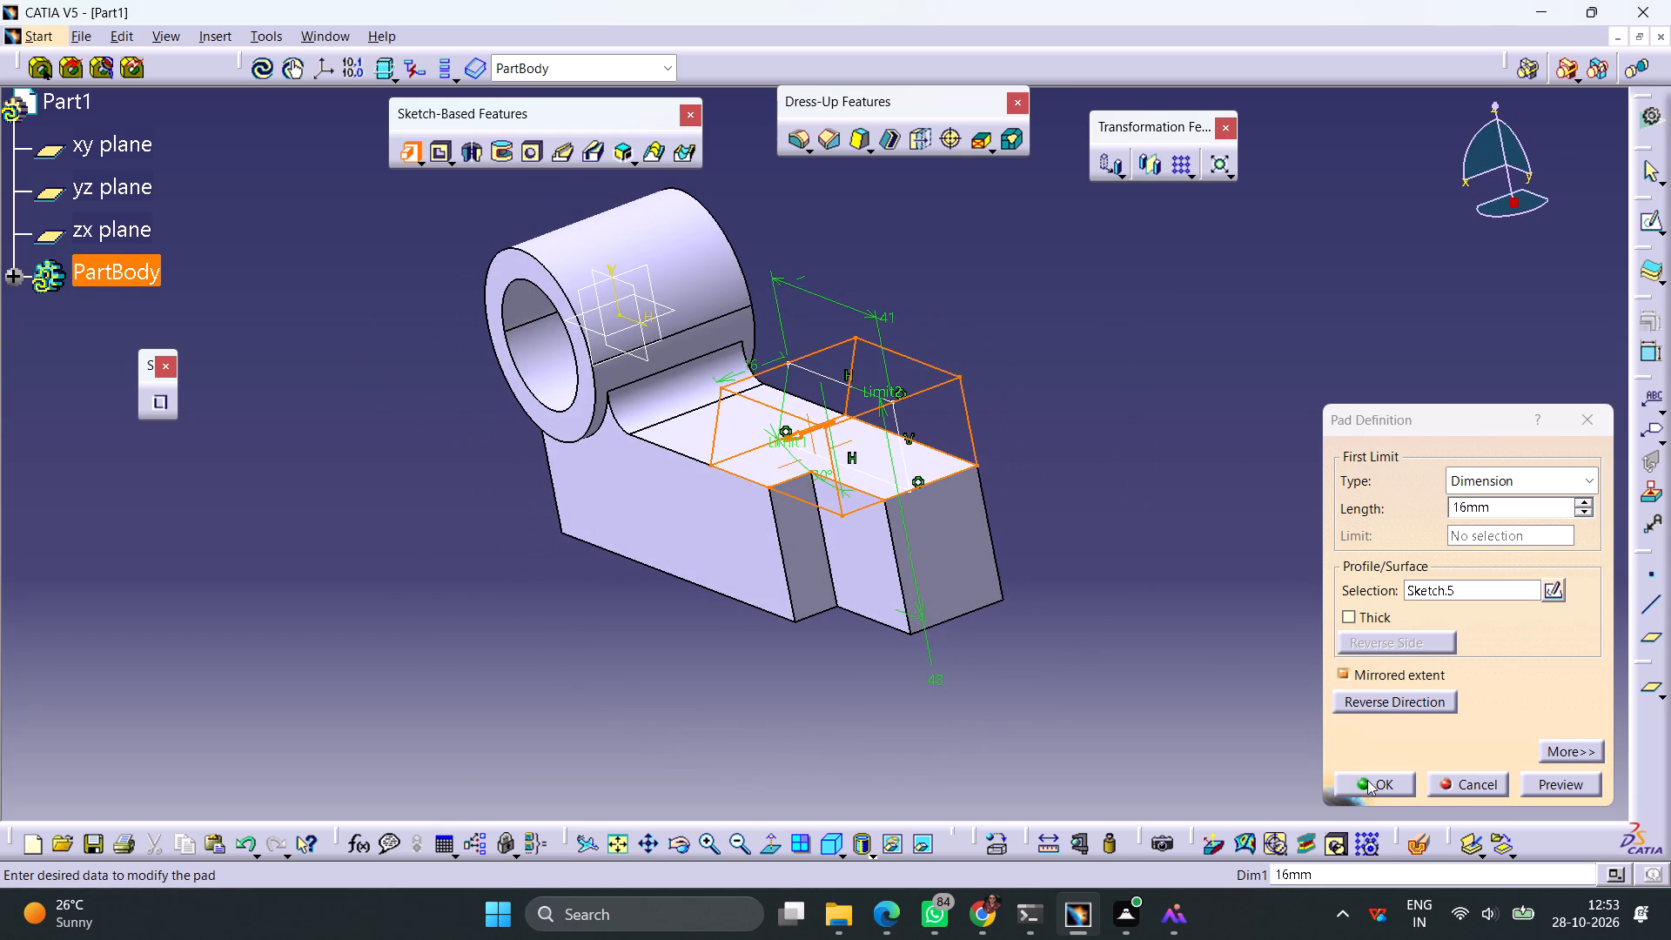
{"action": "left_click", "coordinate": [1373, 783]}
{"action": "left_click", "coordinate": [1306, 688]}
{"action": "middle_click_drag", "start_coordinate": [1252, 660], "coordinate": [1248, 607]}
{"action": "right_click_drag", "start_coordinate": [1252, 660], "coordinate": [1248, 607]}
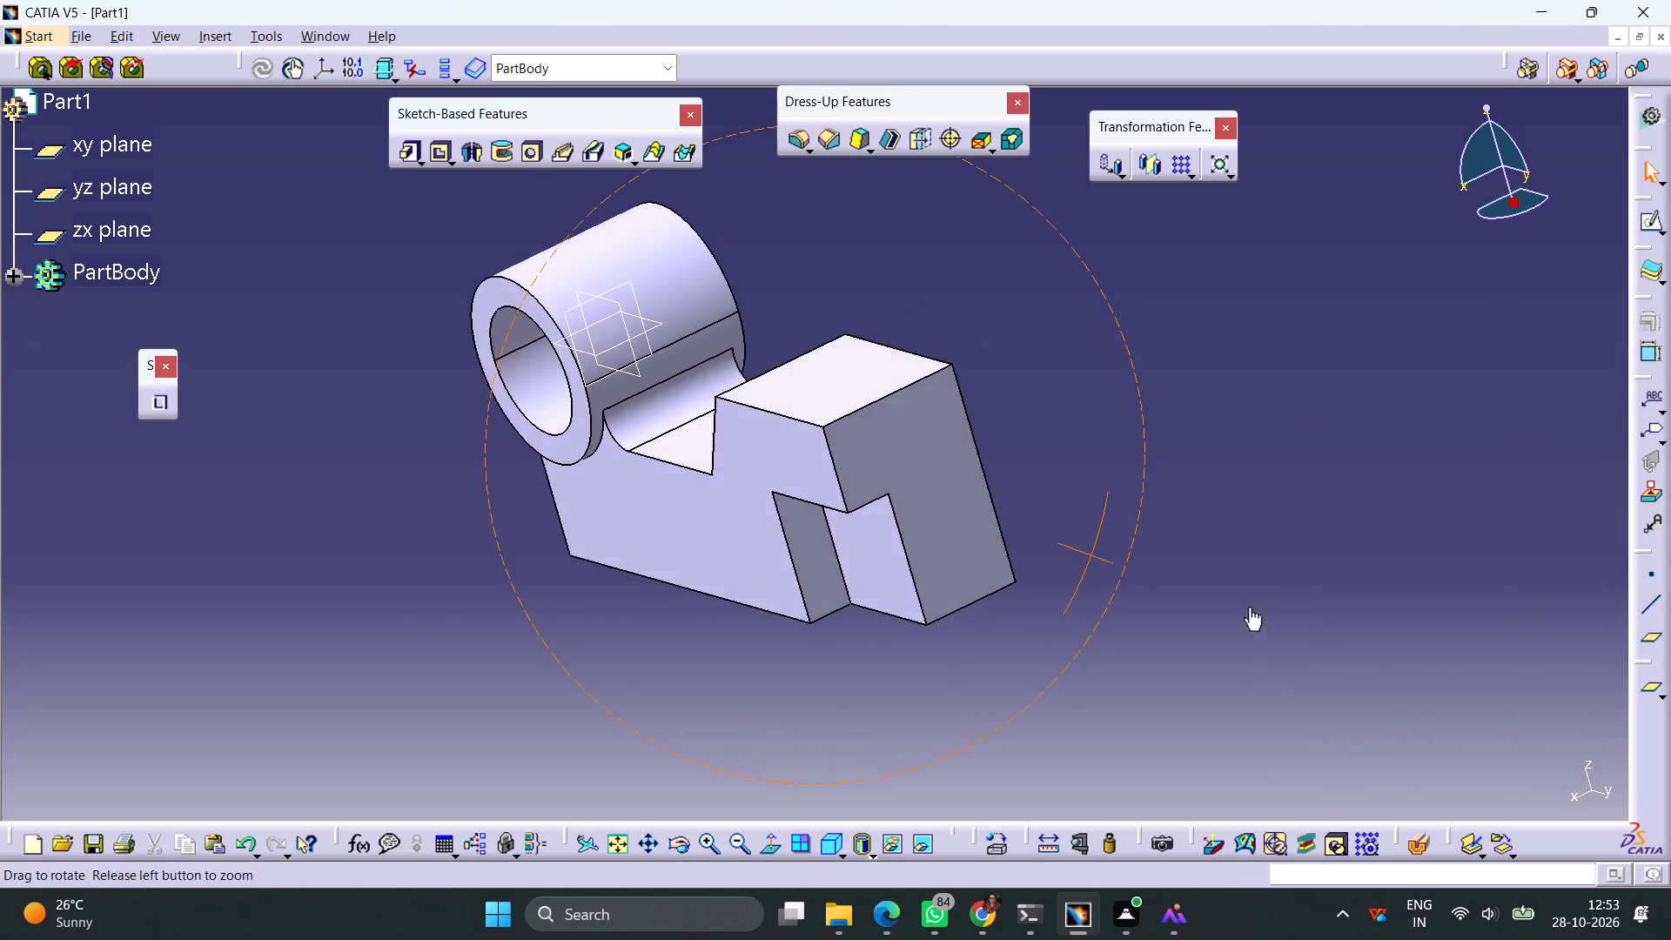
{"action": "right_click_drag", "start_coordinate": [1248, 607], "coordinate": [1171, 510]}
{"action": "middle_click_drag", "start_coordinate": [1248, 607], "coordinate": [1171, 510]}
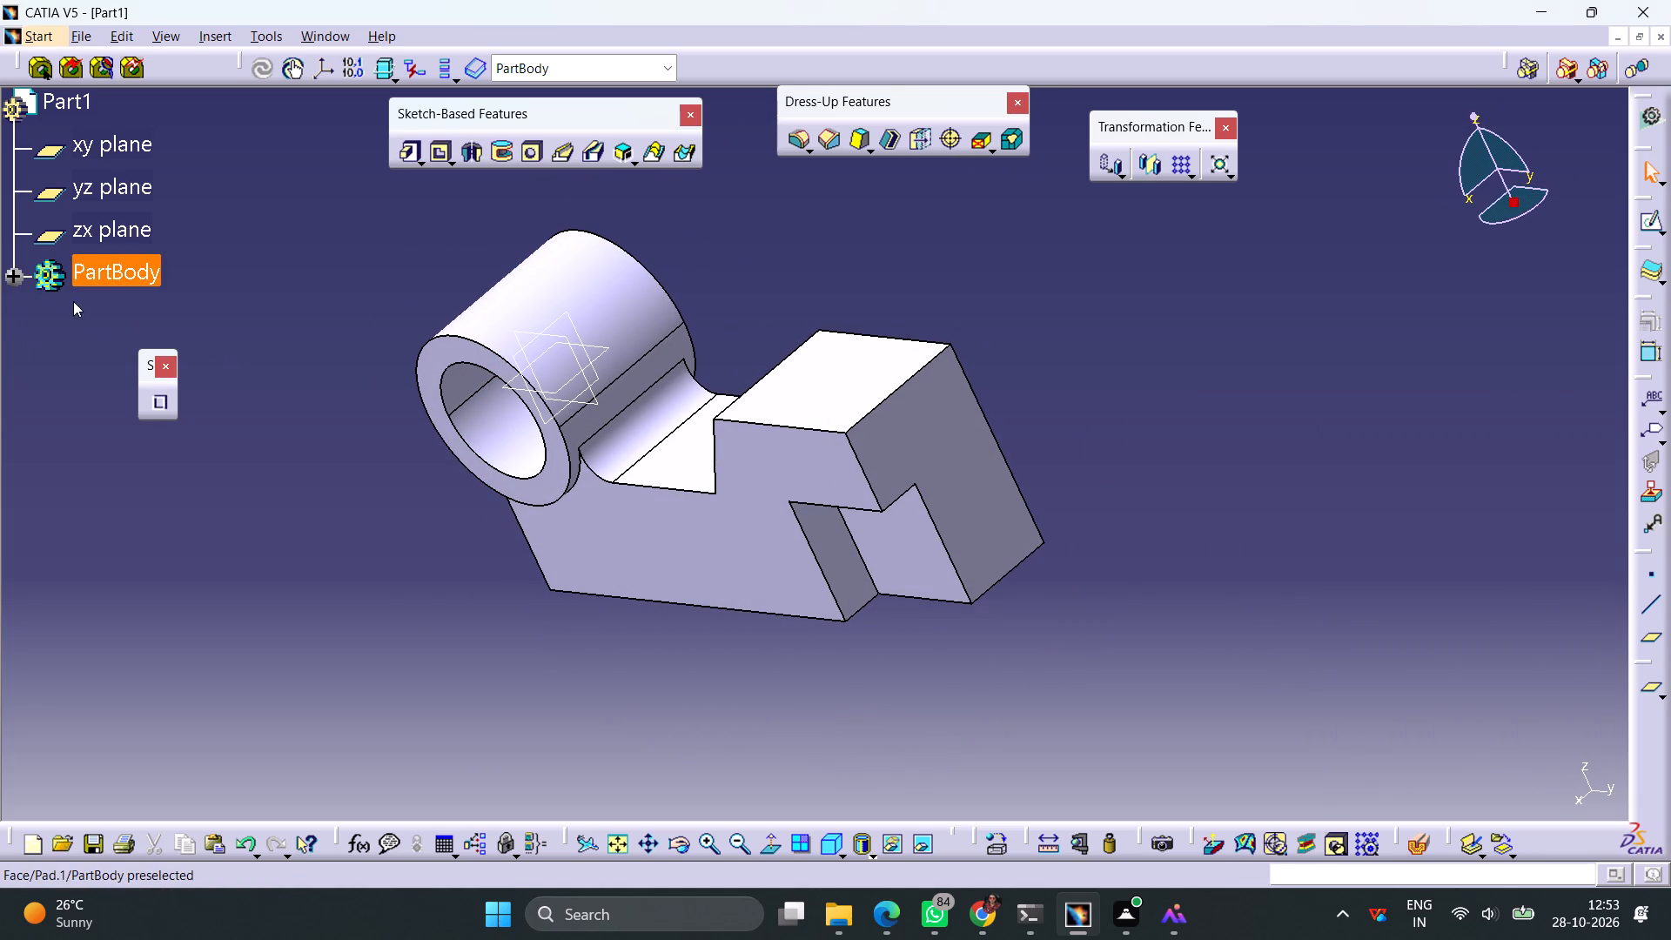
Redefine the notch pocket at the arm's free end with a dimension-type limit, 50 mm depth and mirrored extent.
{"action": "left_click", "coordinate": [15, 273]}
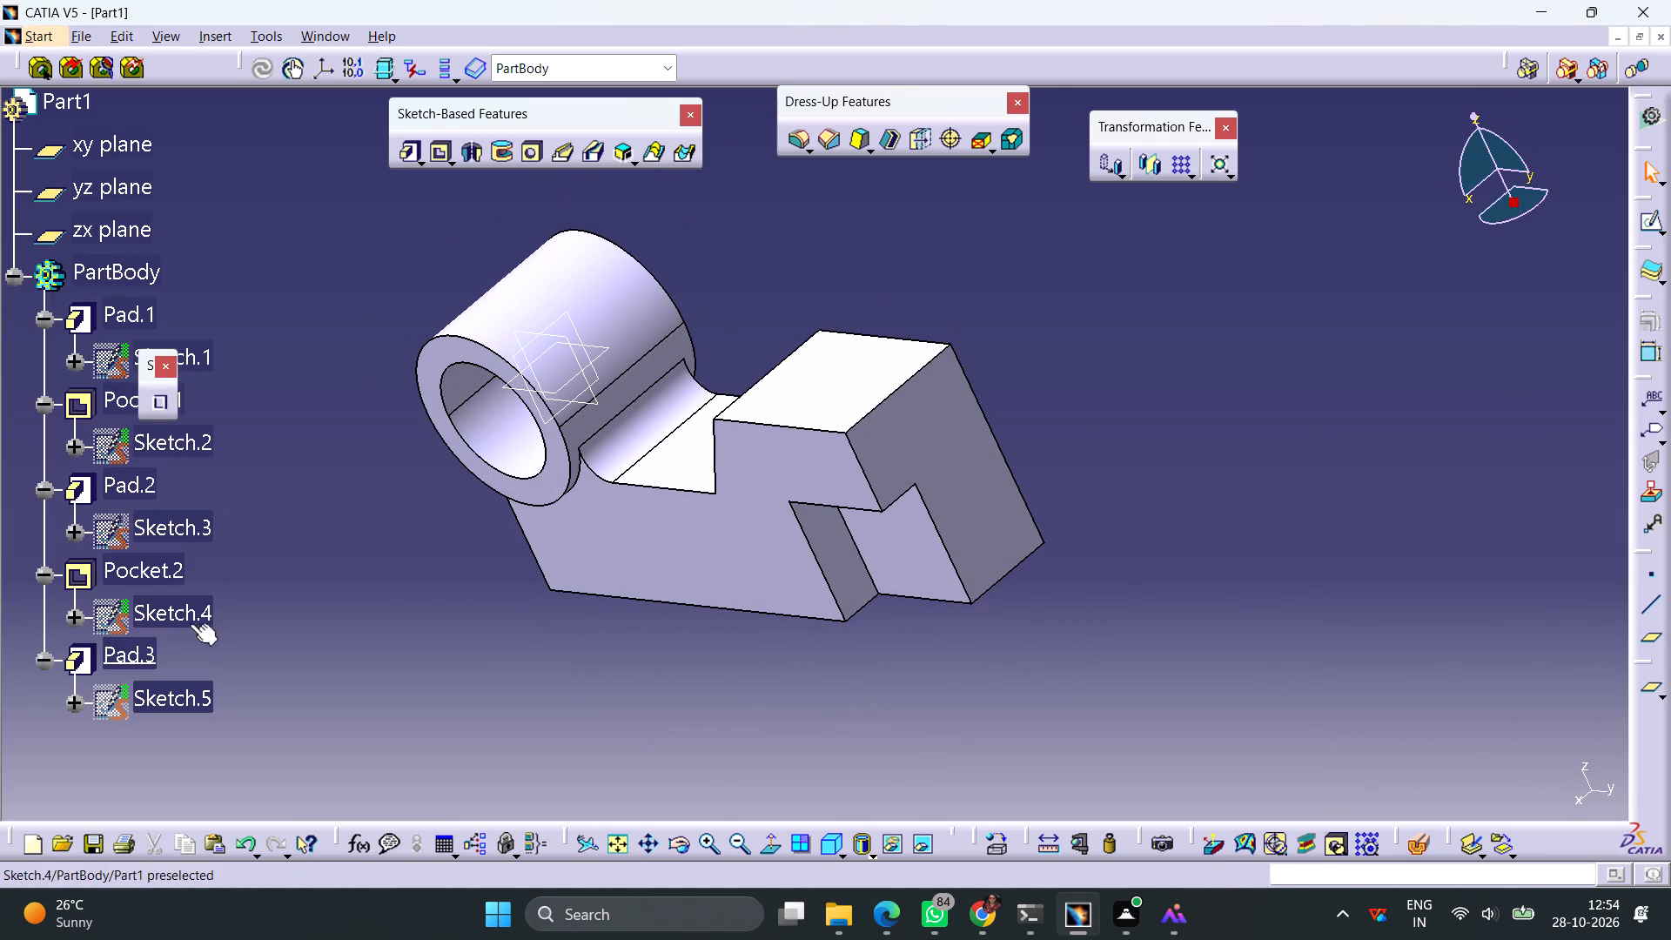
{"action": "double_click", "coordinate": [150, 569]}
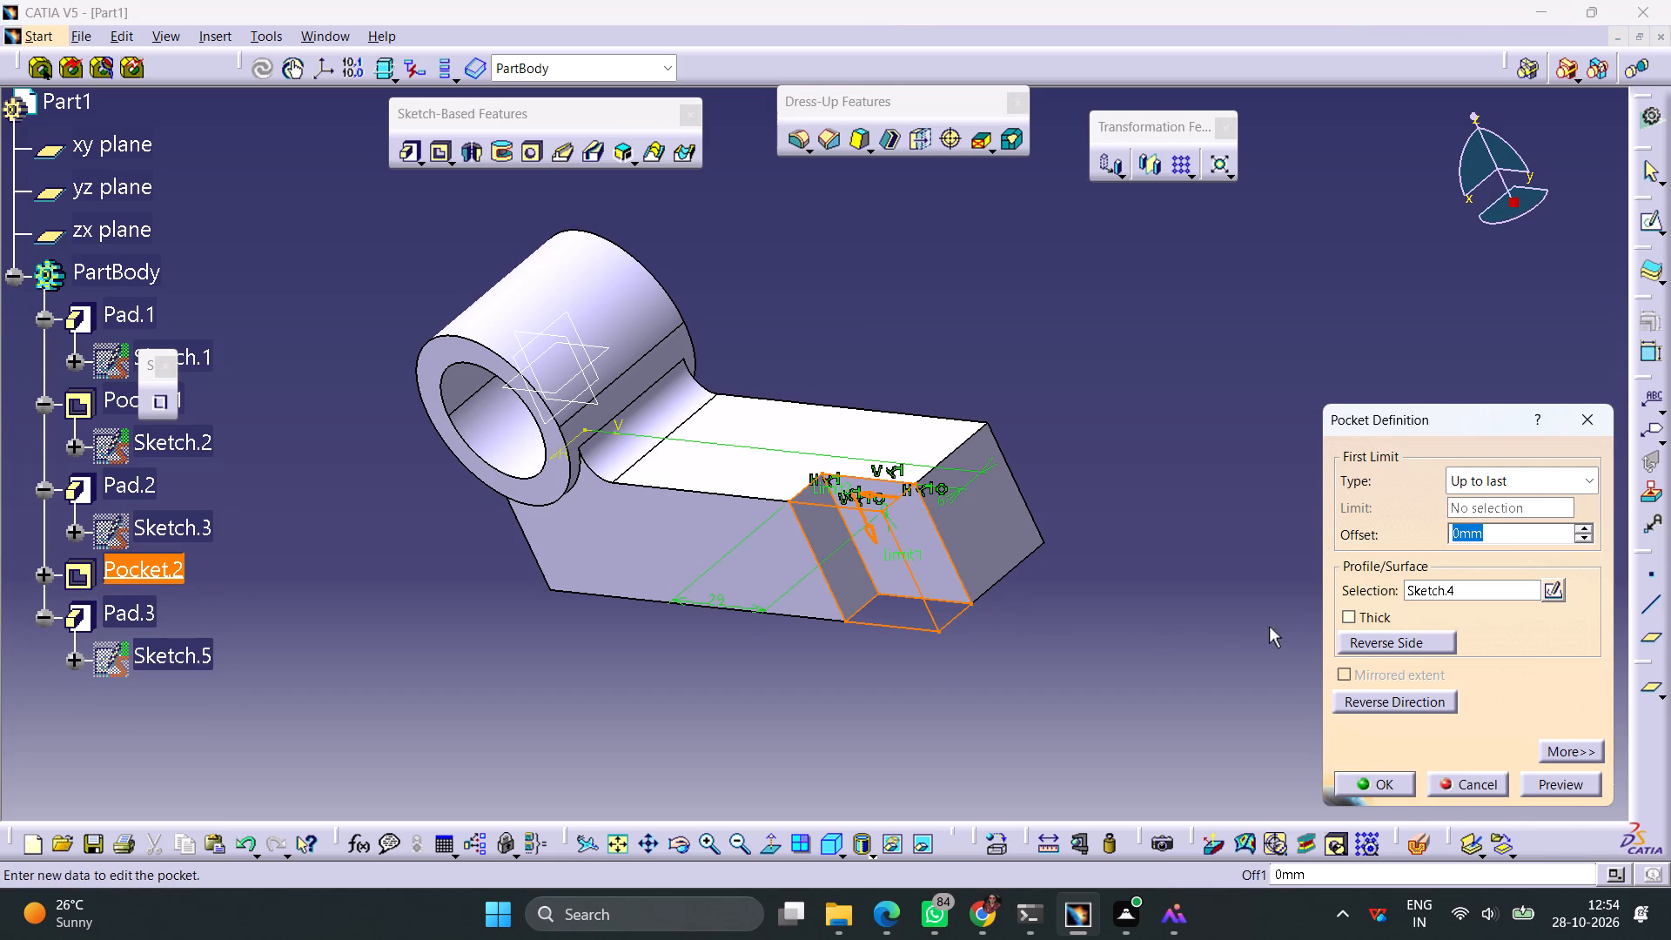
{"action": "left_click", "coordinate": [1579, 486]}
{"action": "left_click", "coordinate": [1521, 509]}
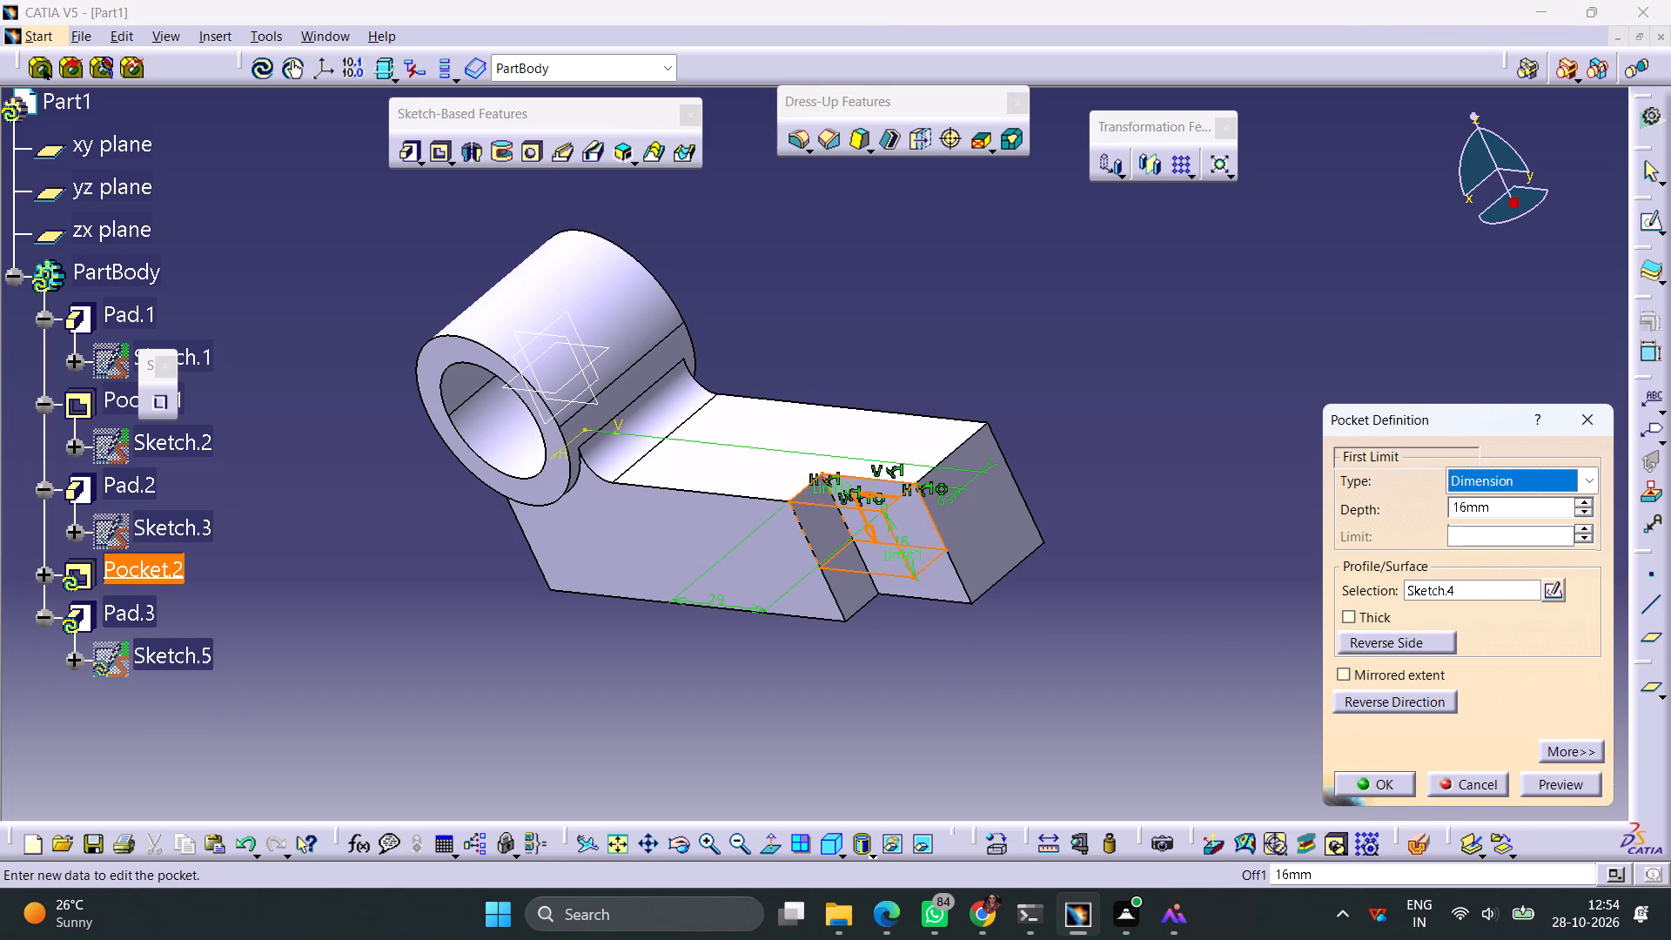
{"action": "left_click", "coordinate": [1386, 677]}
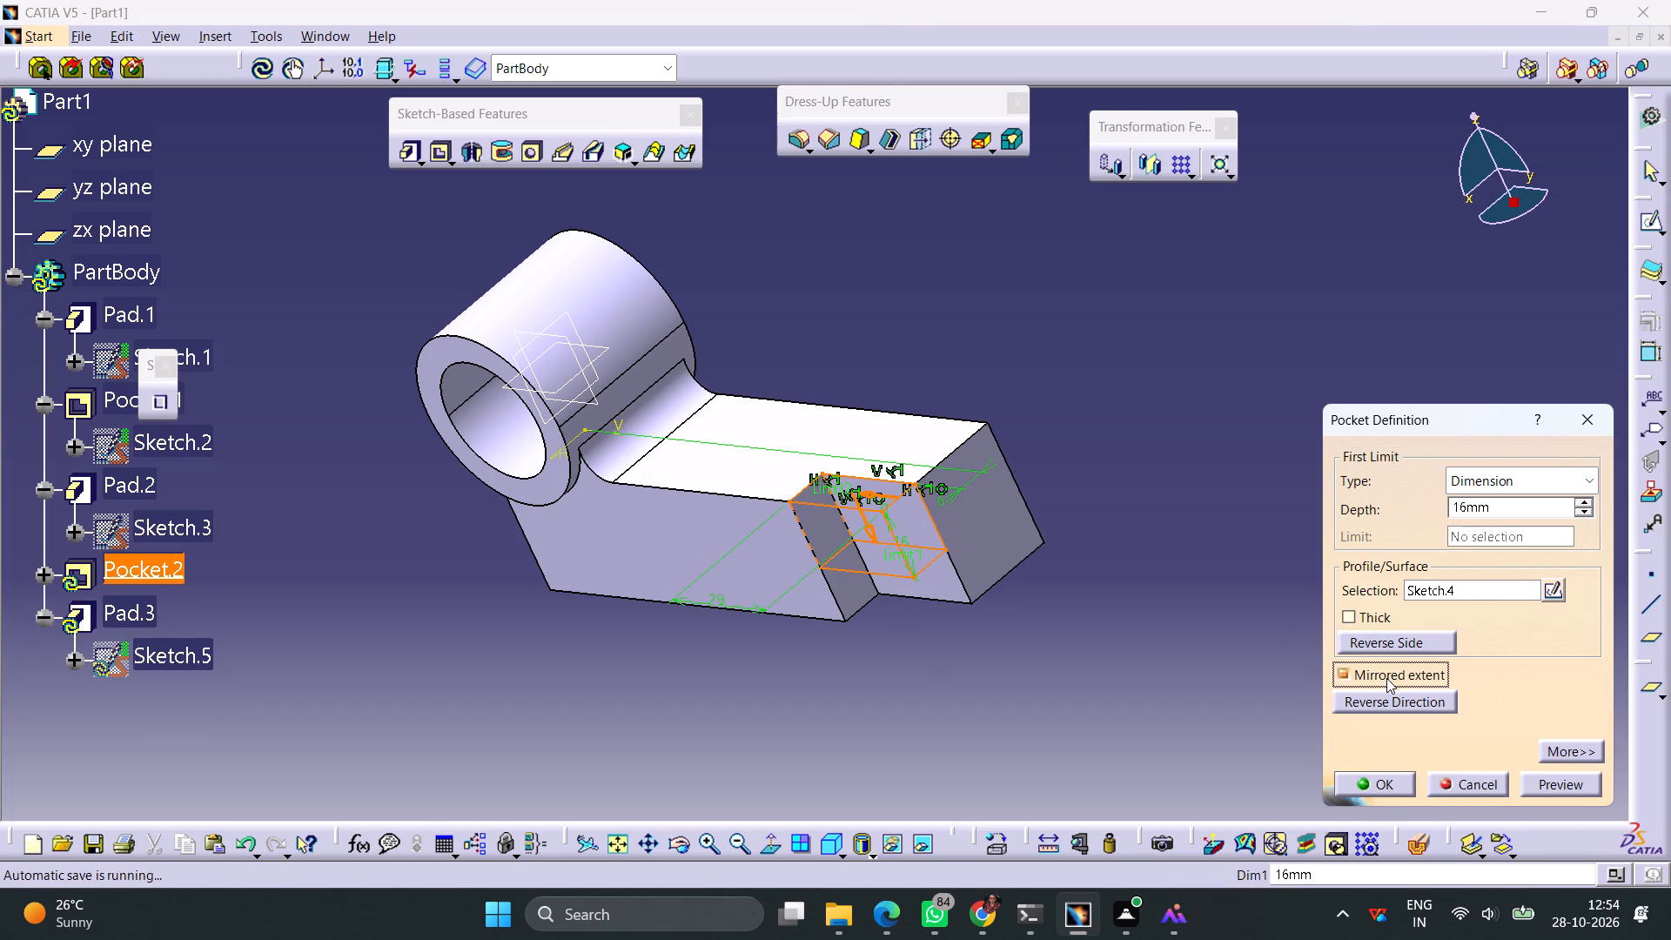
{"action": "left_click_drag", "start_coordinate": [1512, 512], "coordinate": [1390, 512]}
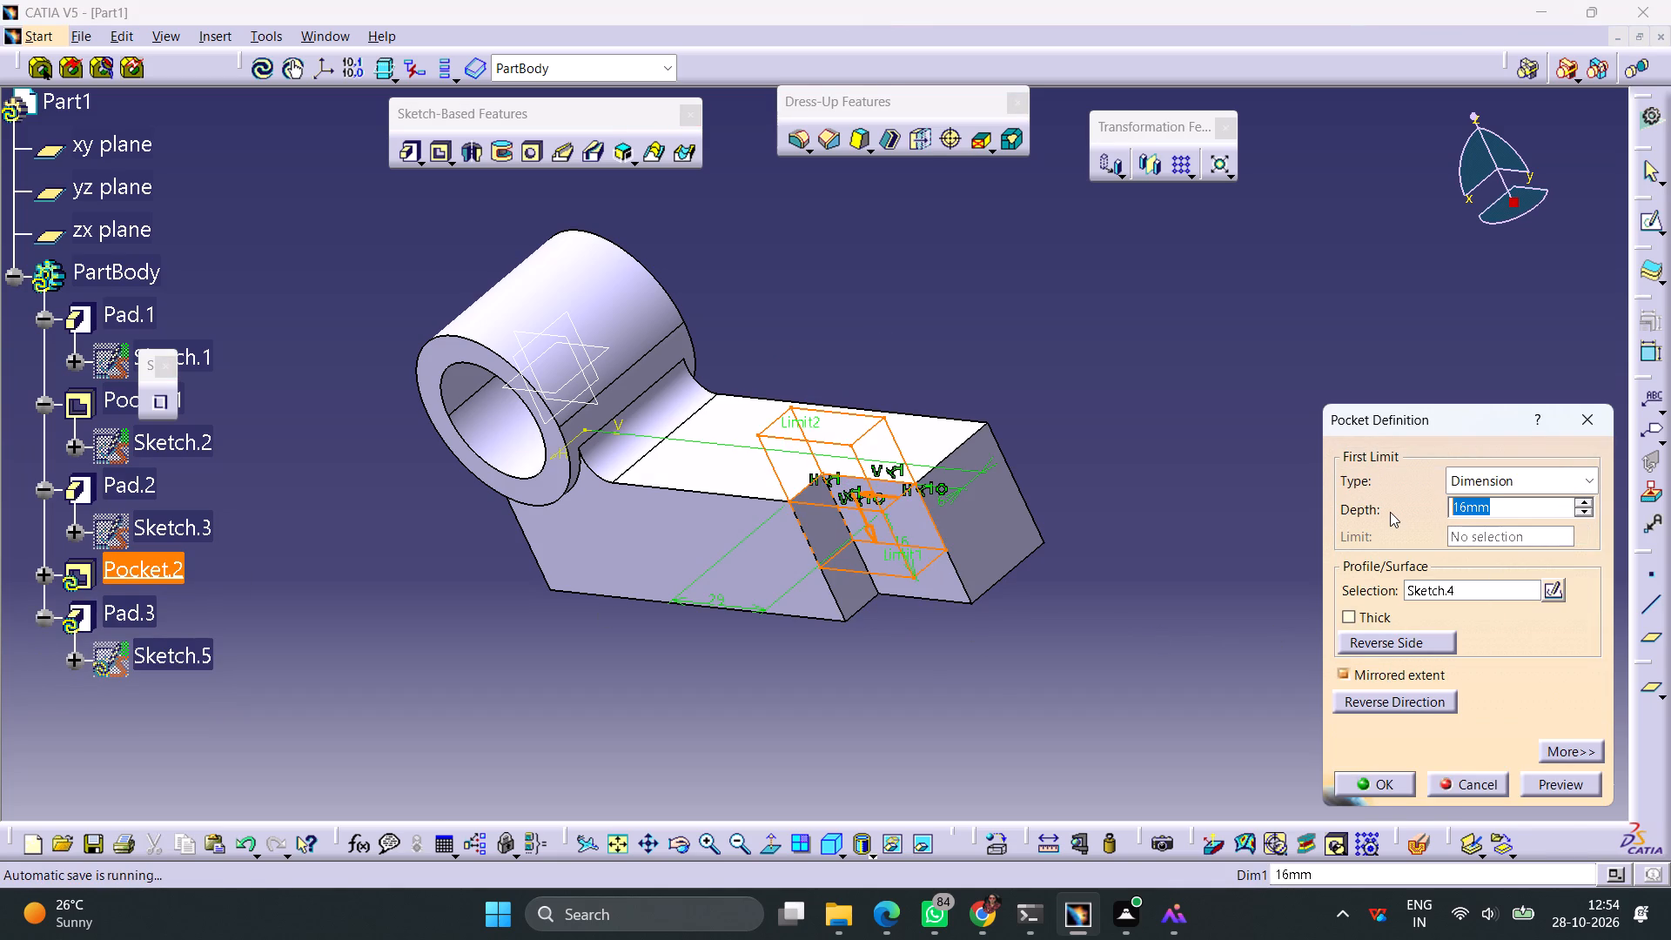
{"action": "type", "text": "50"}
{"action": "key", "text": "Return"}
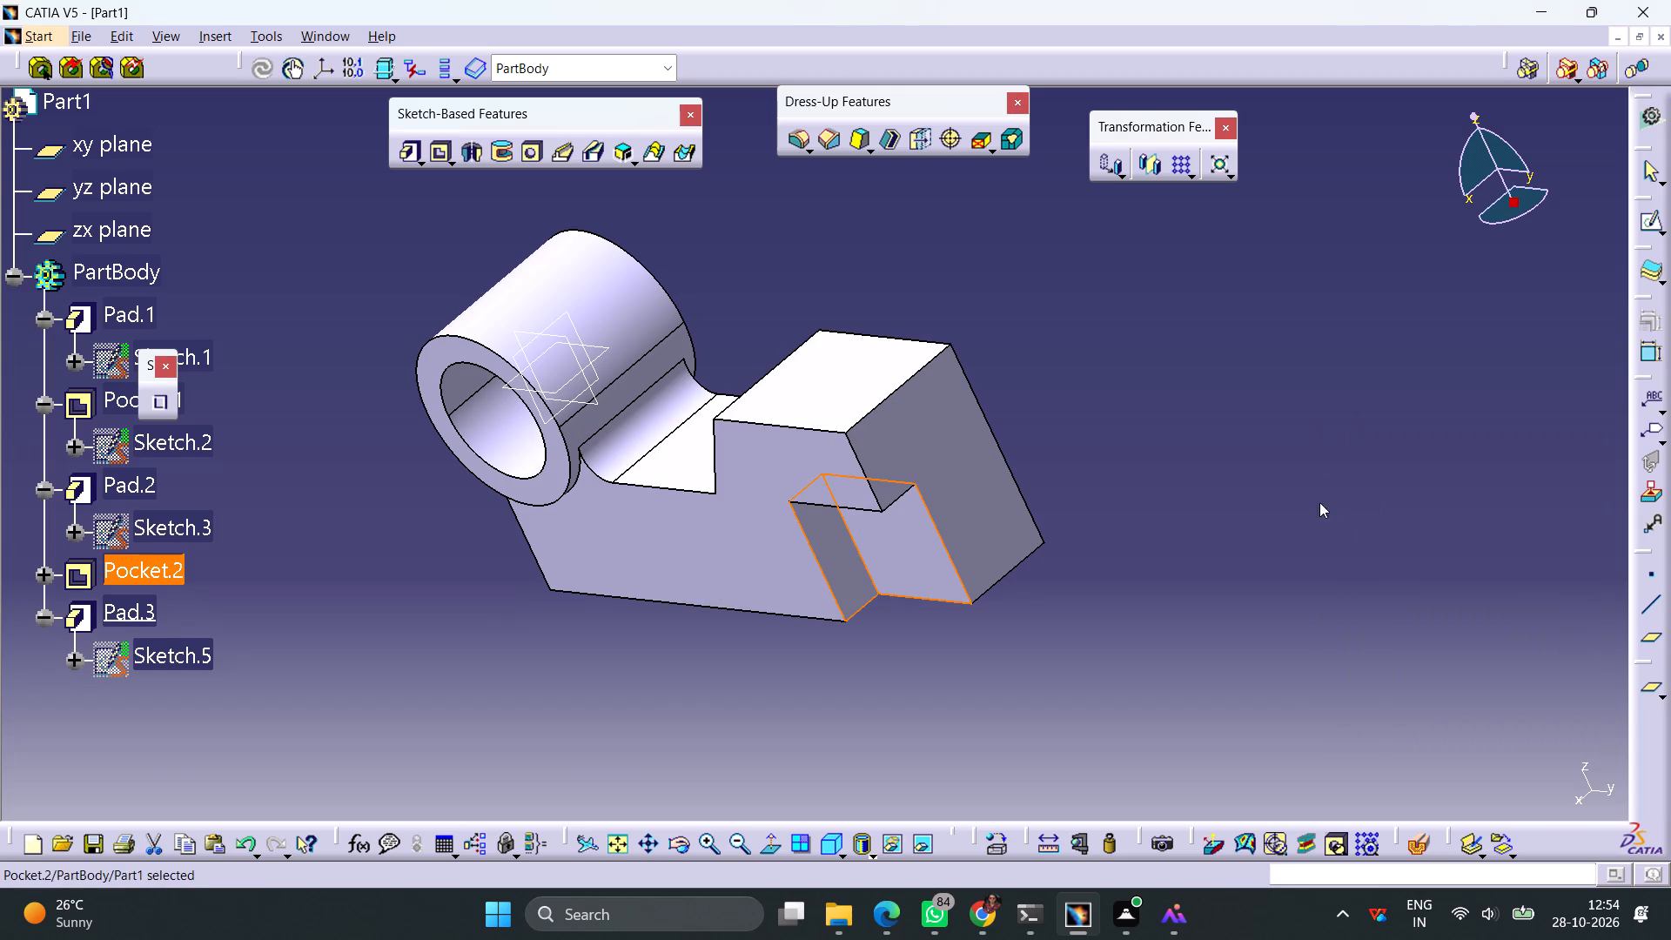
{"action": "left_click", "coordinate": [1318, 502]}
Start a sketch on the raised block's top face and draw a narrow centered rectangle about 14.6 mm tall near its outer corner.
{"action": "left_click", "coordinate": [875, 382]}
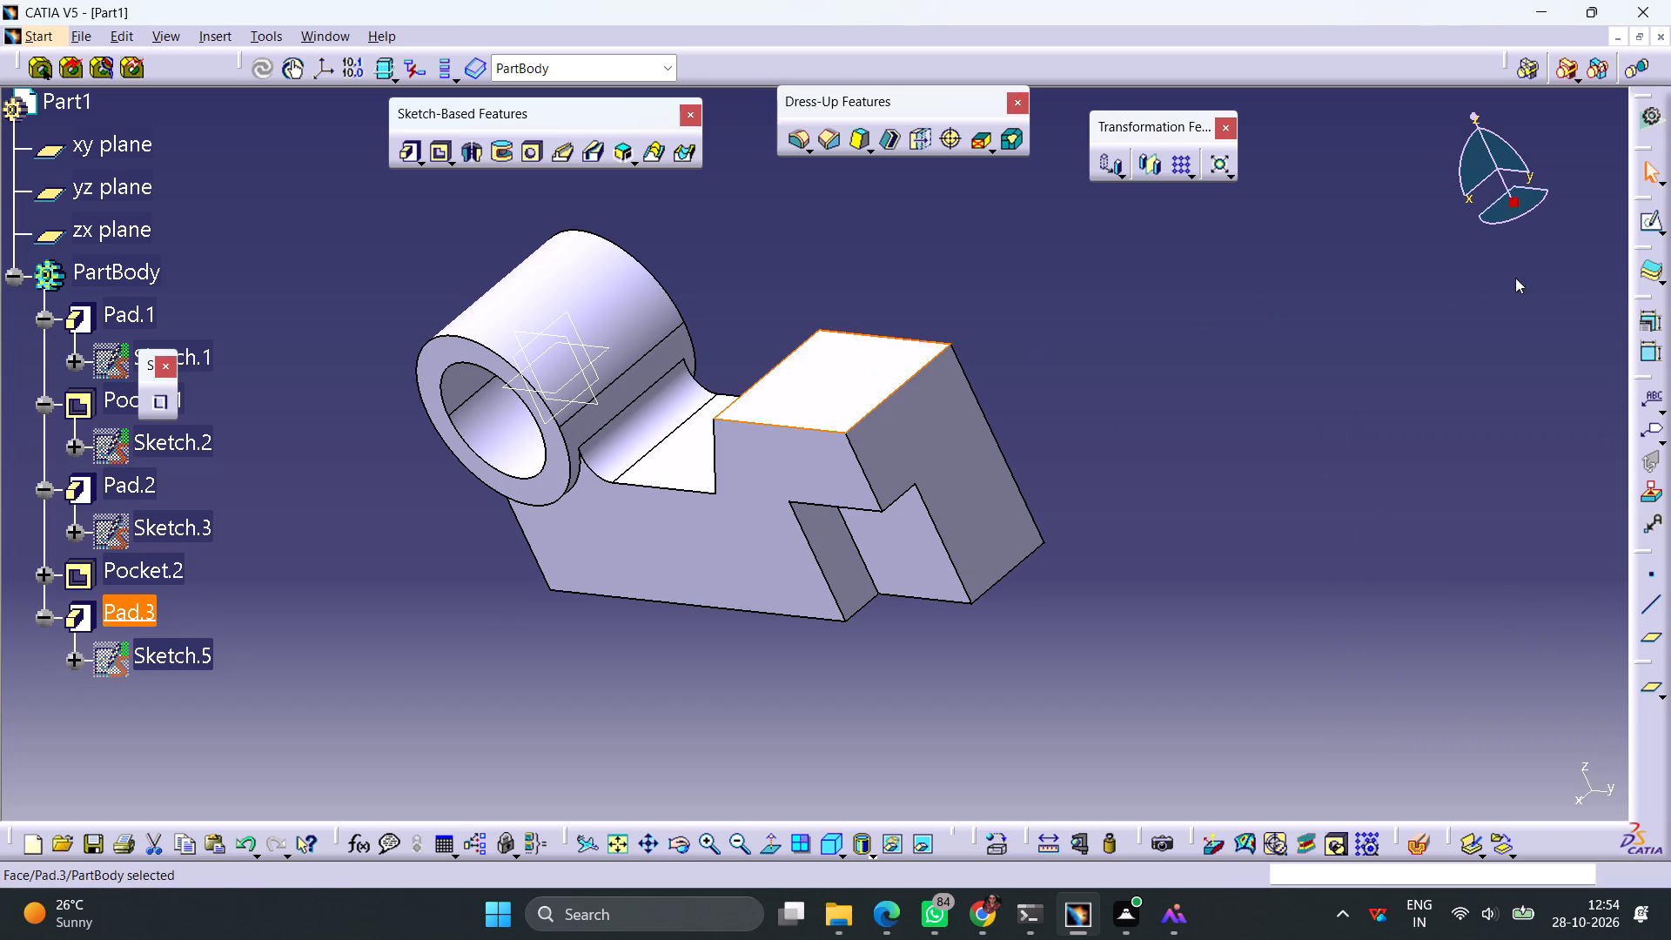
{"action": "left_click", "coordinate": [1652, 221]}
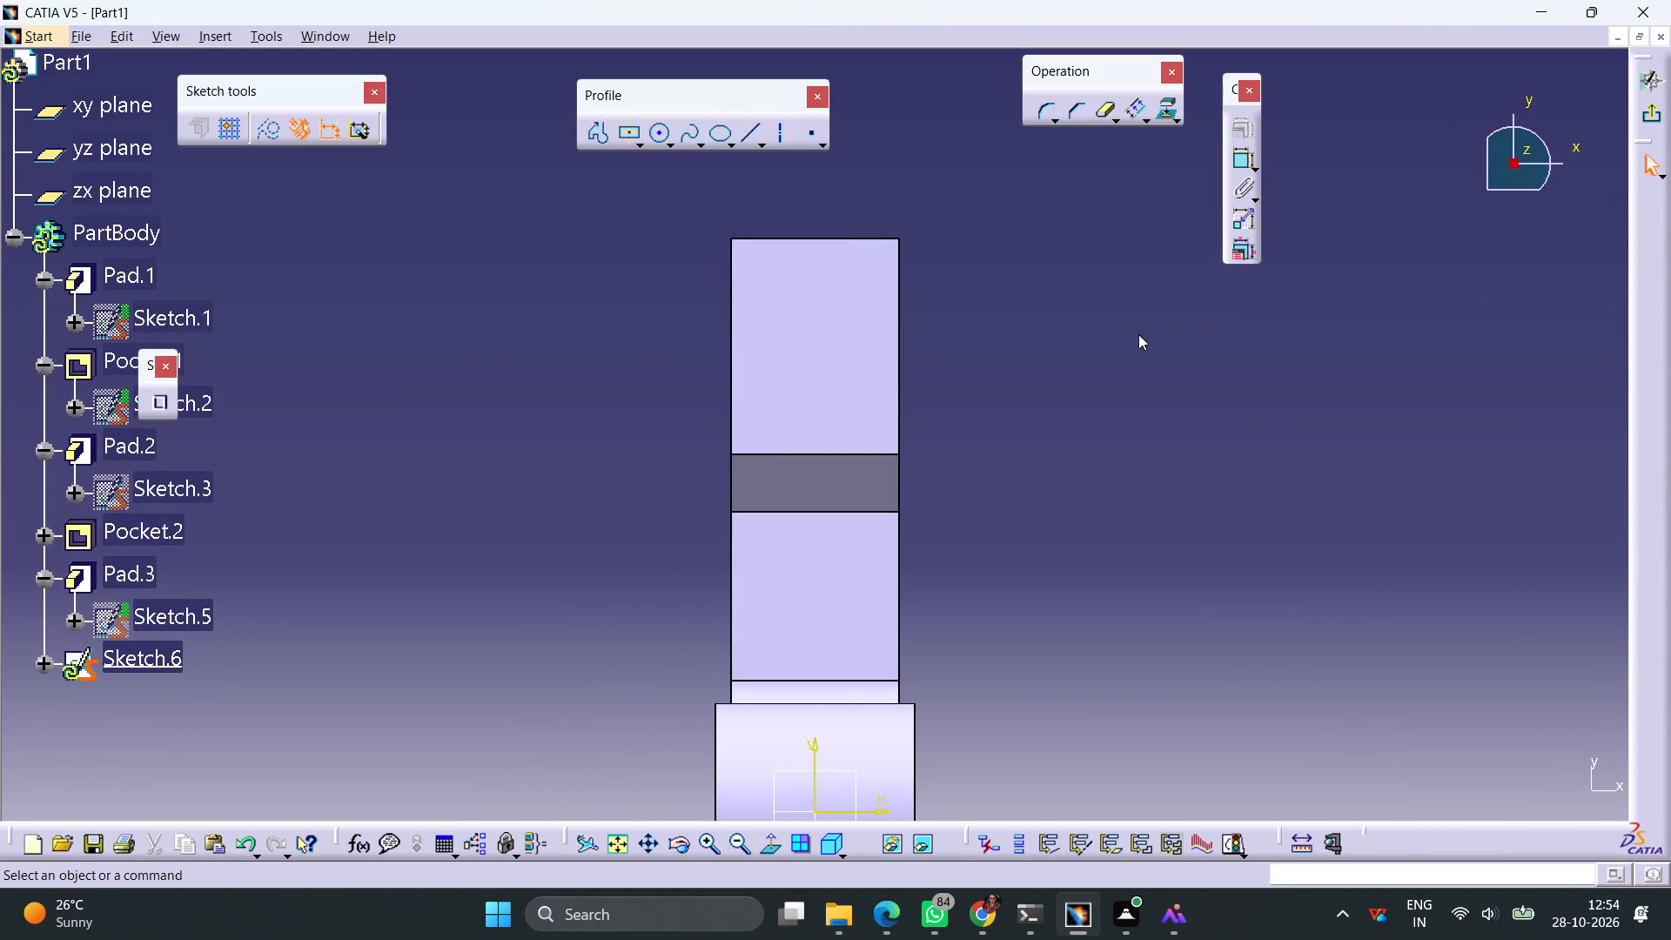
{"action": "left_click", "coordinate": [626, 135]}
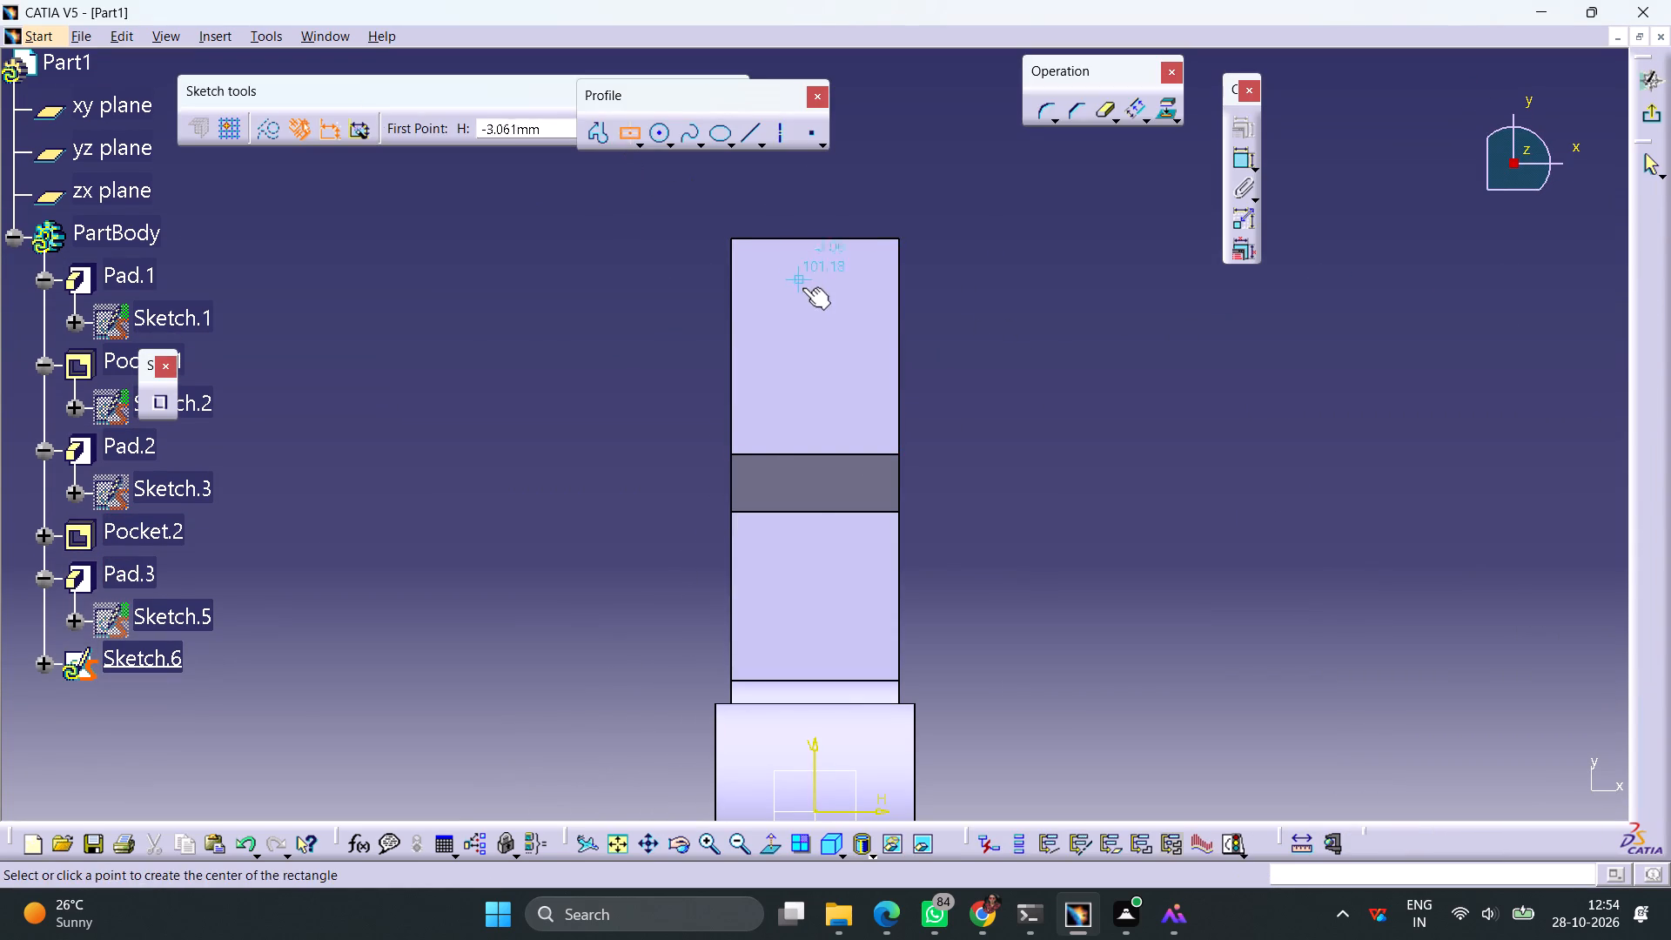
{"action": "left_click", "coordinate": [869, 298]}
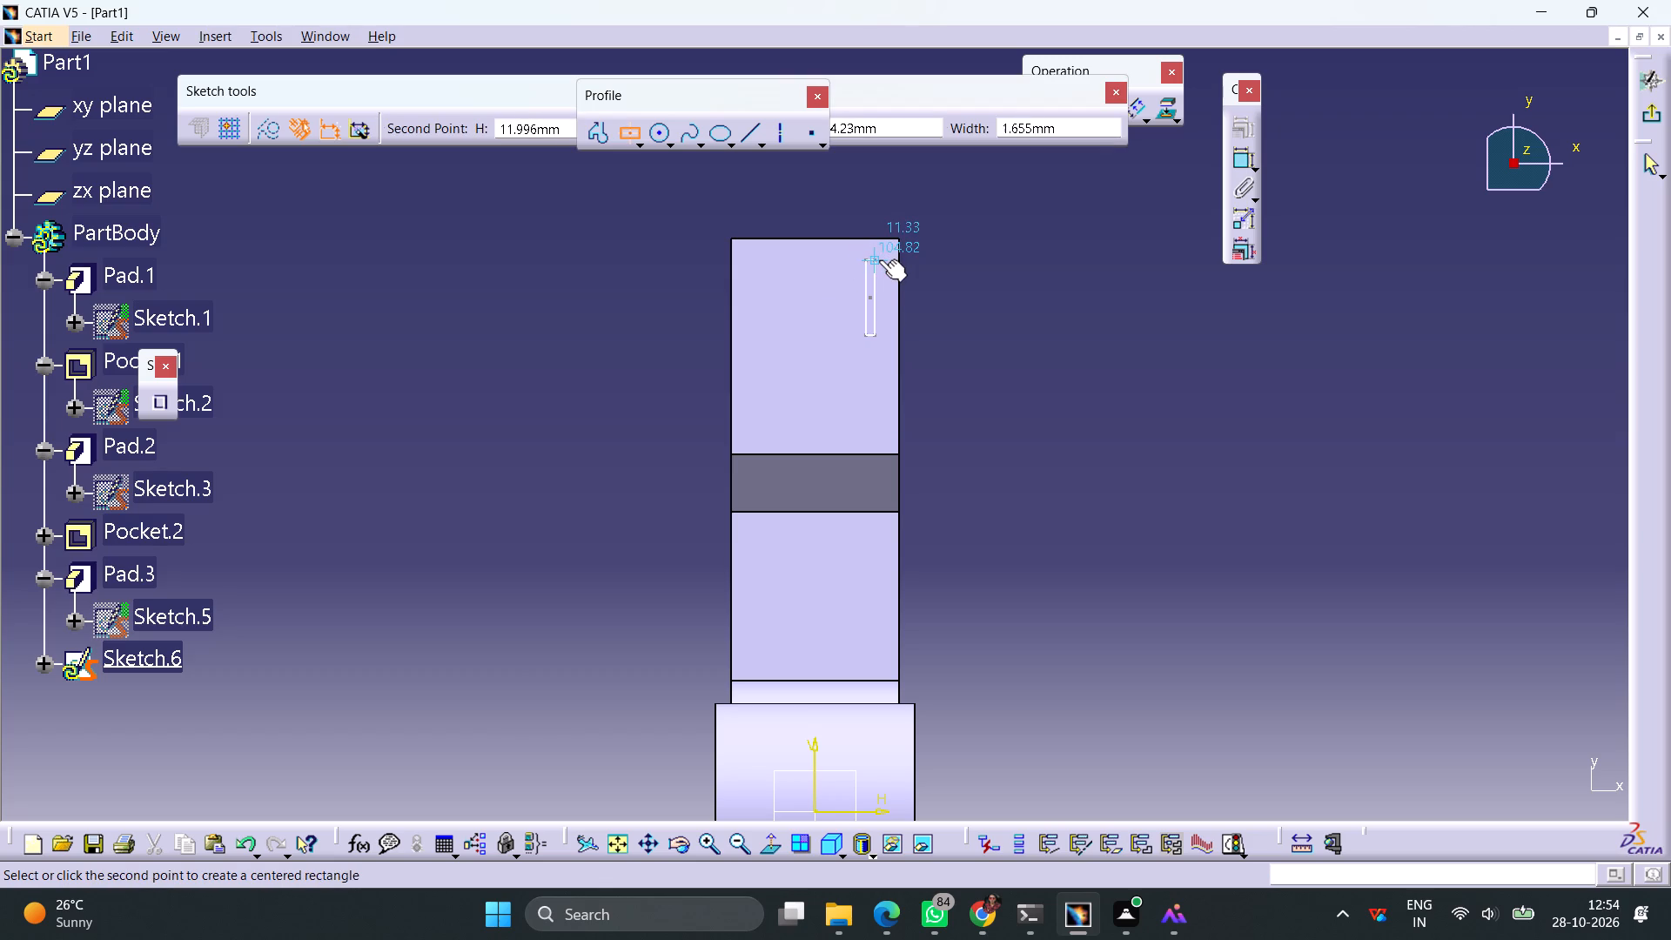
{"action": "left_click", "coordinate": [881, 259]}
{"action": "left_click", "coordinate": [1007, 284]}
{"action": "middle_click_drag", "start_coordinate": [1064, 331], "coordinate": [1064, 309], "text": "ctrl"}
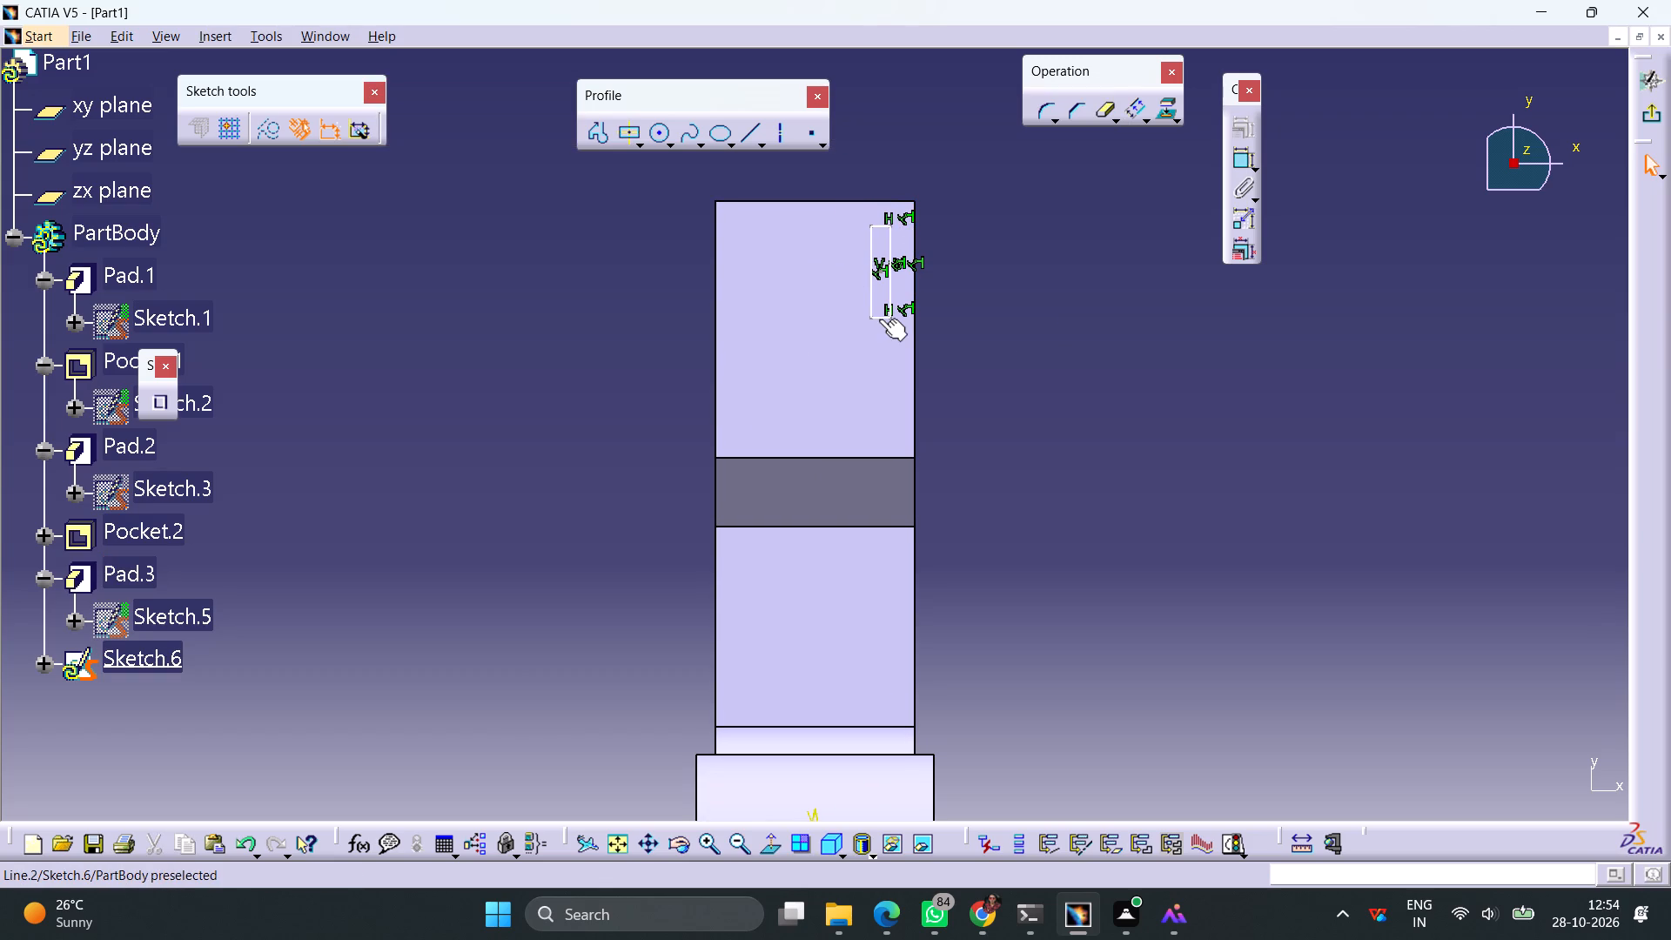
Dimension the rectangle's inner vertical edge from the sketch's vertical axis and set the distance to 6 mm.
{"action": "left_click", "coordinate": [879, 319]}
{"action": "left_click", "coordinate": [1073, 346]}
{"action": "left_click", "coordinate": [1236, 165]}
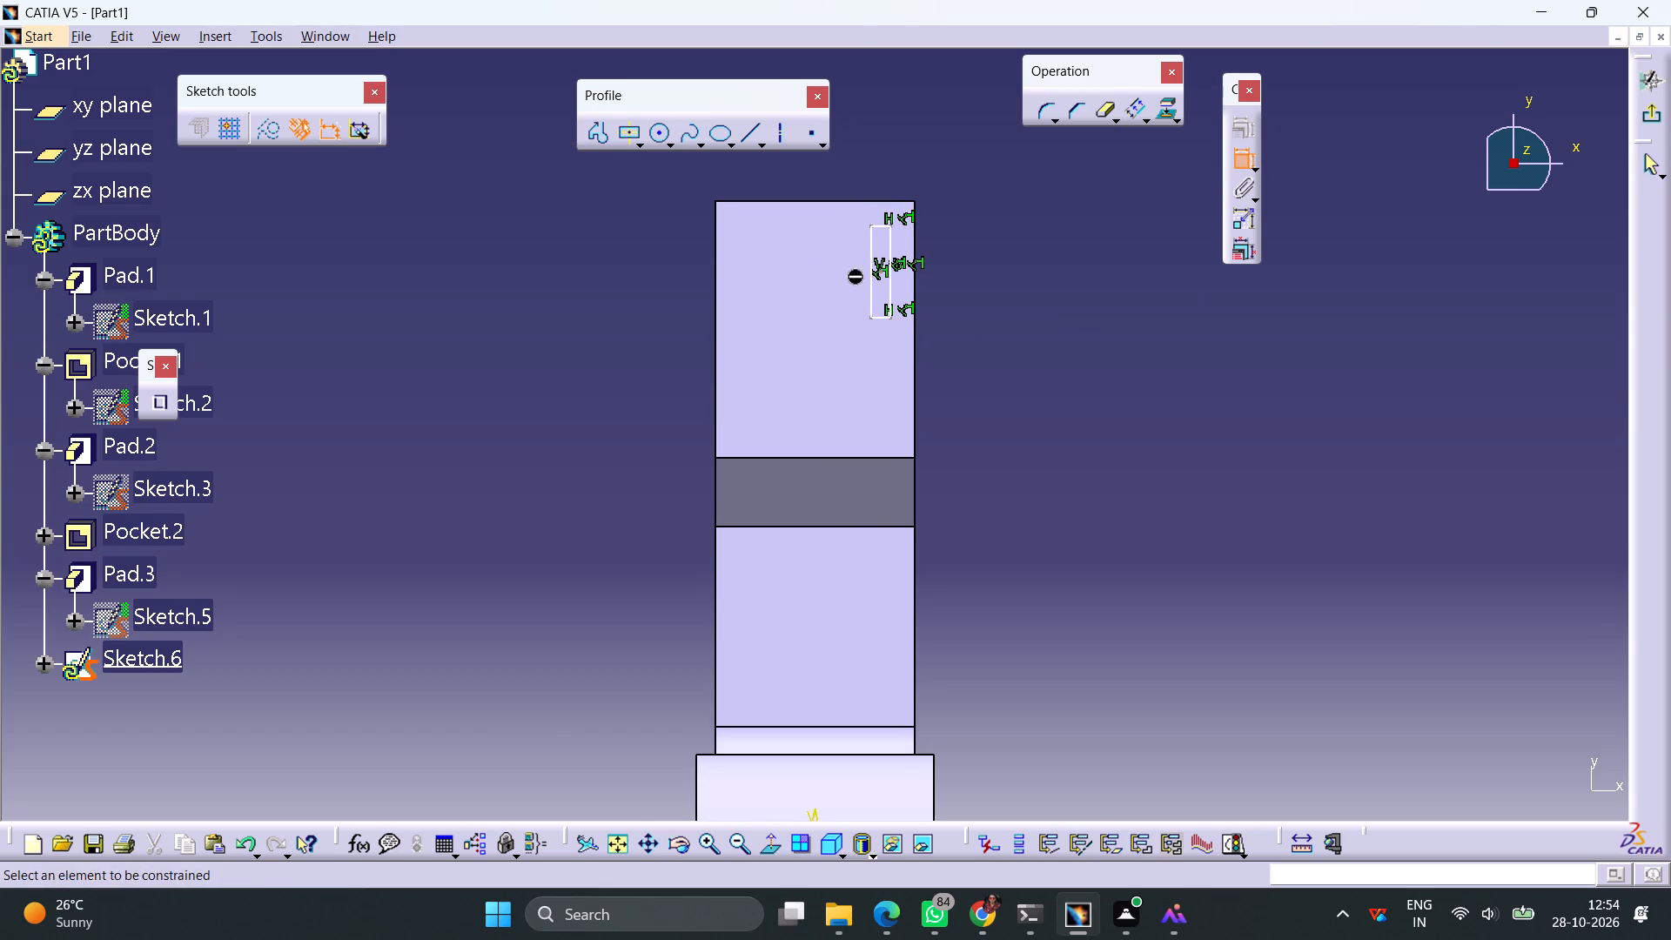
{"action": "left_click", "coordinate": [871, 287]}
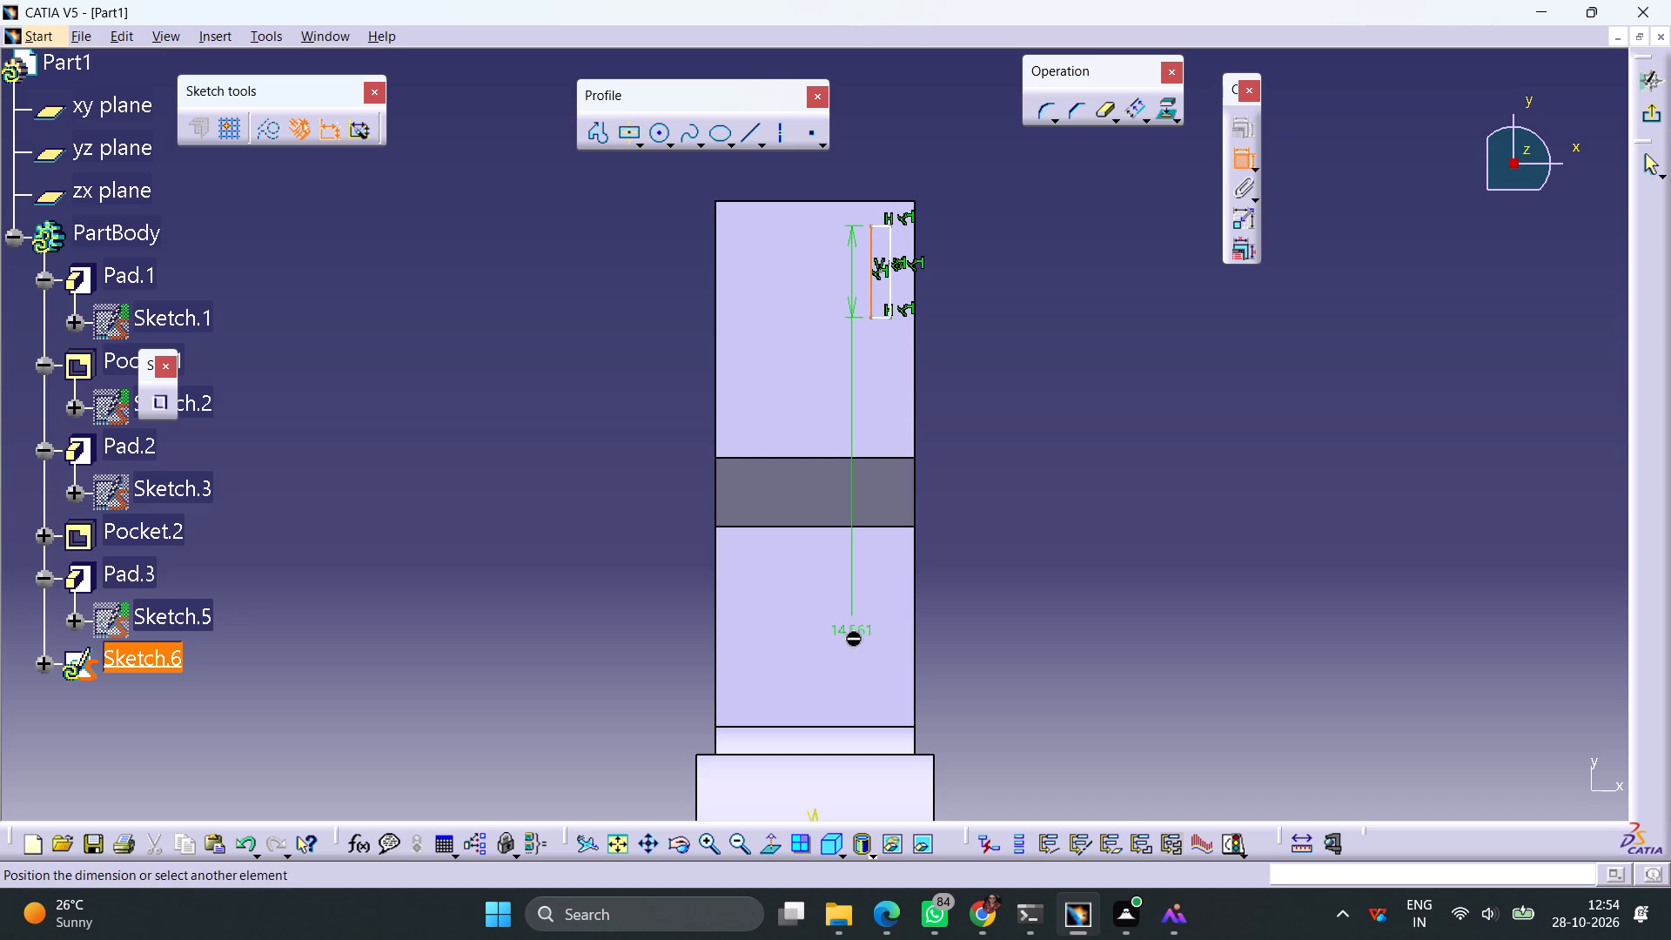
{"action": "middle_click_drag", "start_coordinate": [851, 636], "coordinate": [847, 498]}
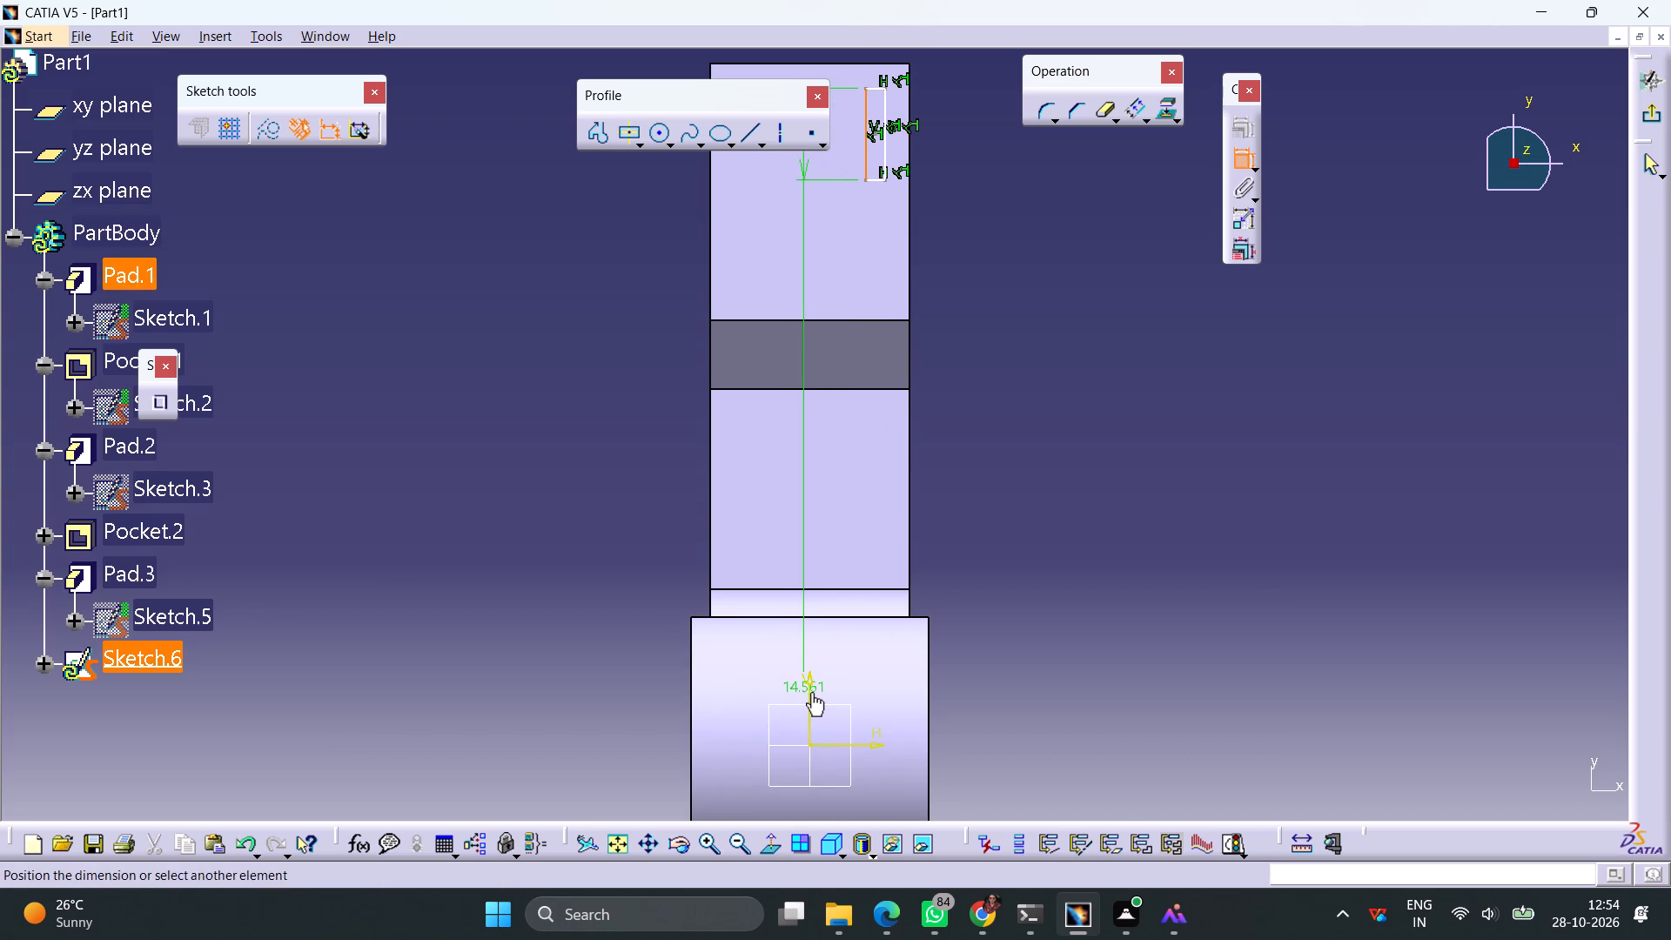
{"action": "left_click", "coordinate": [809, 710]}
{"action": "left_click", "coordinate": [1067, 575]}
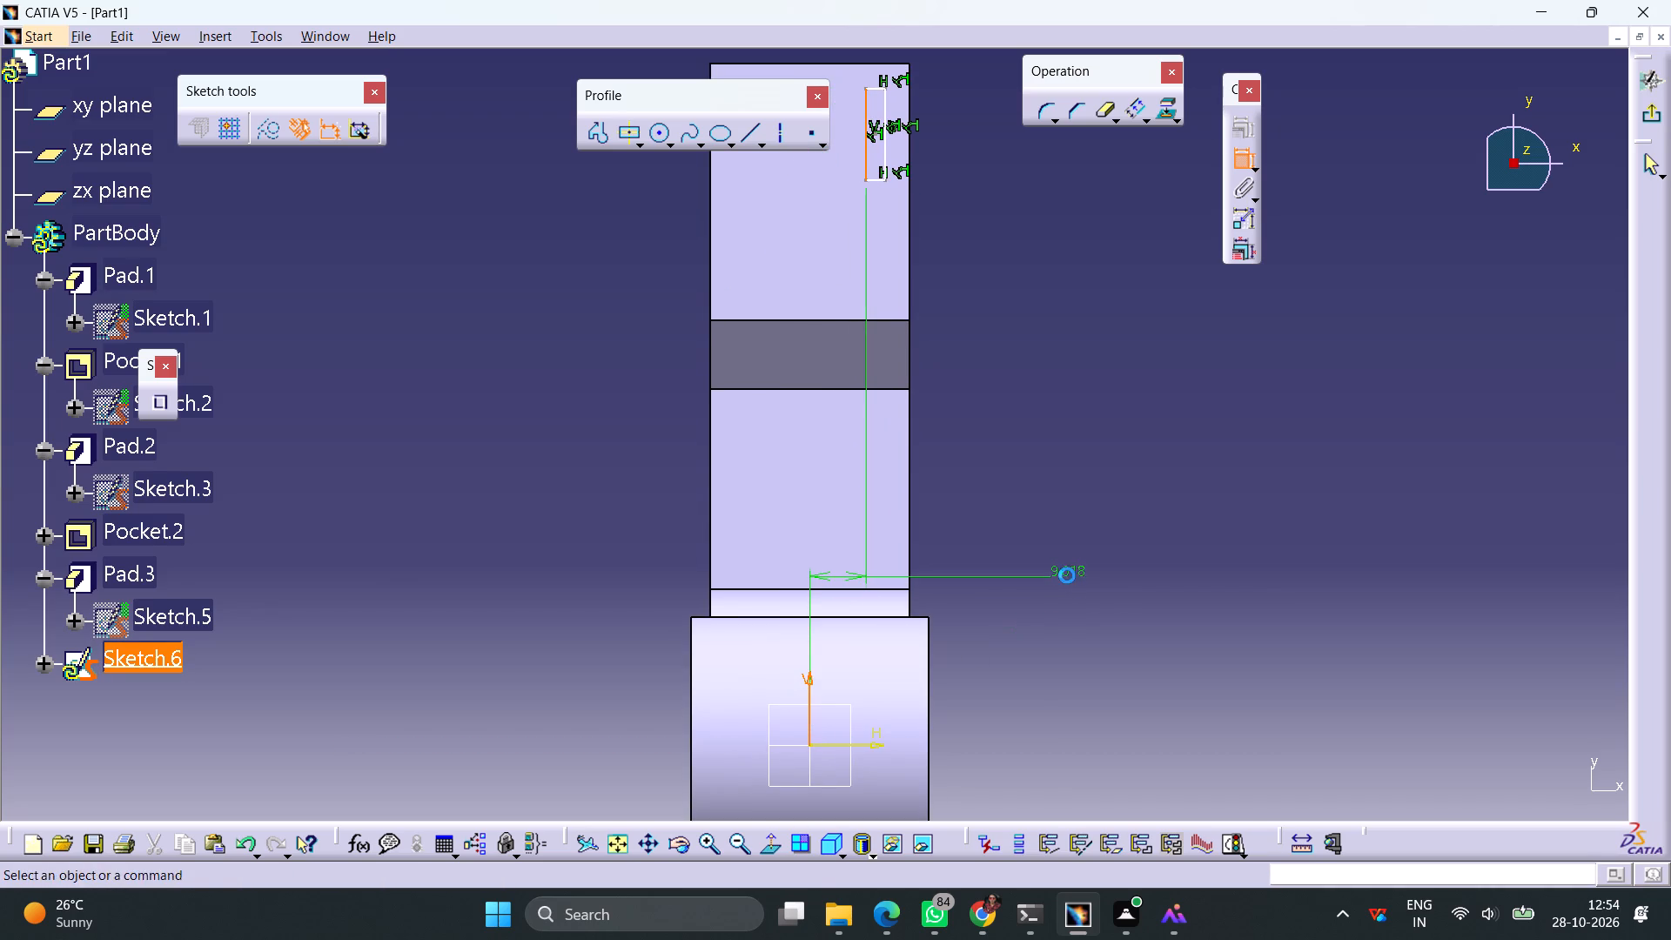
{"action": "double_click", "coordinate": [1067, 573]}
{"action": "key", "text": "6"}
{"action": "key", "text": "Return"}
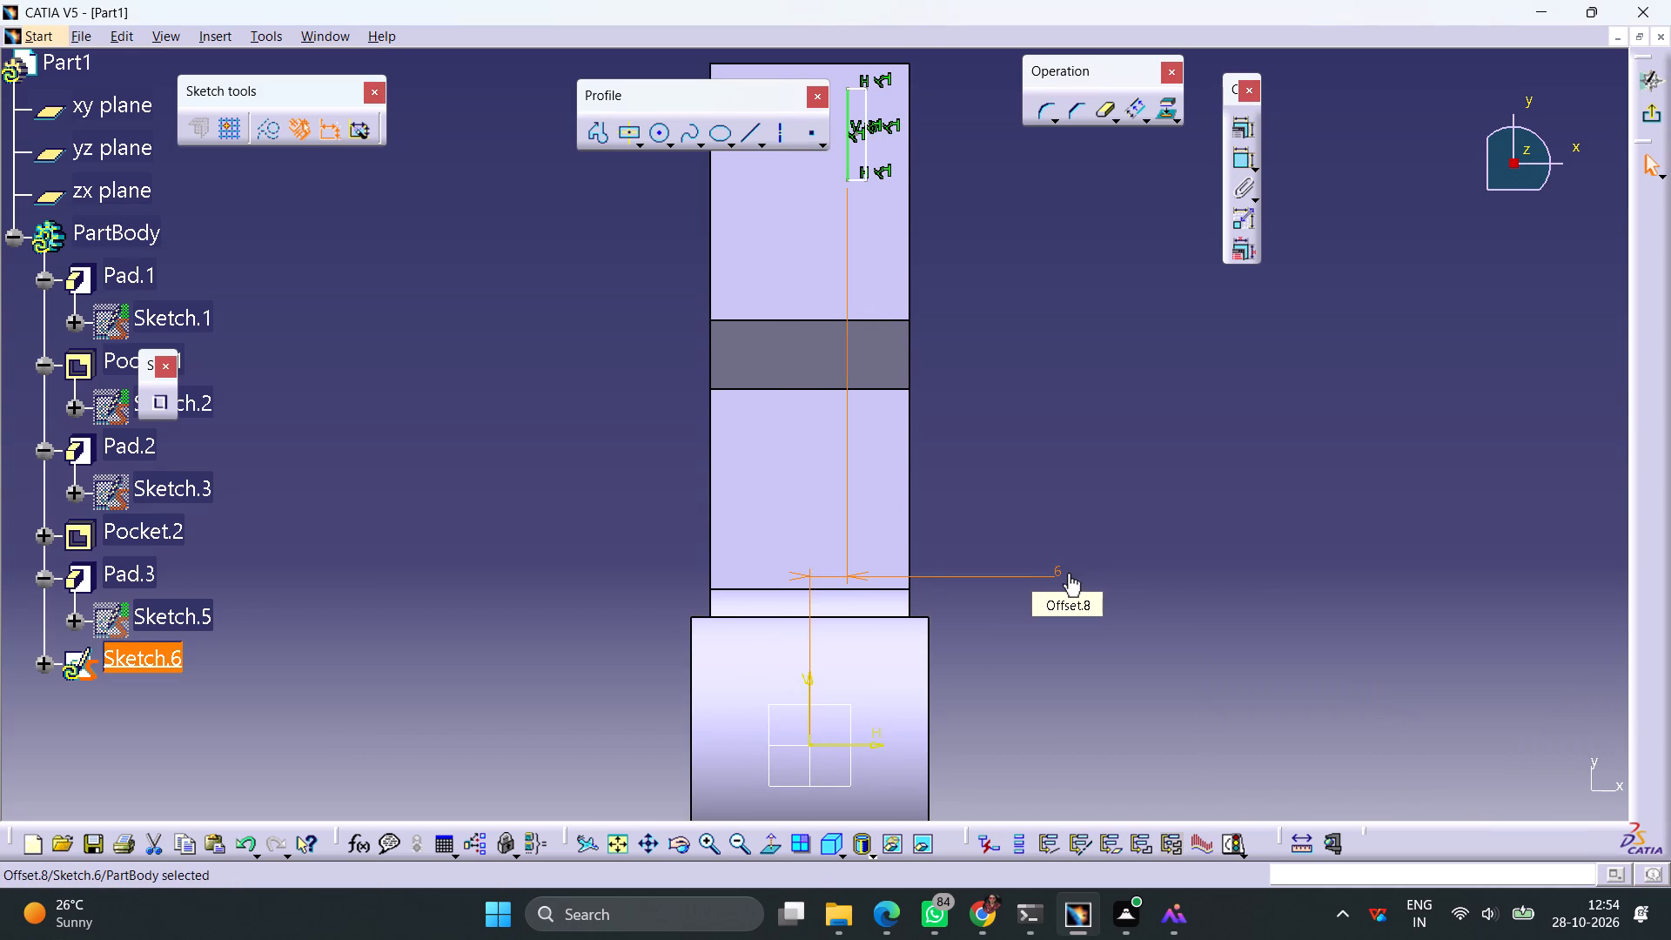
{"action": "left_click", "coordinate": [1038, 332]}
Make the rectangle's outer vertical edge coincident with the raised block's side edge.
{"action": "middle_click_drag", "start_coordinate": [1038, 332], "coordinate": [1035, 449]}
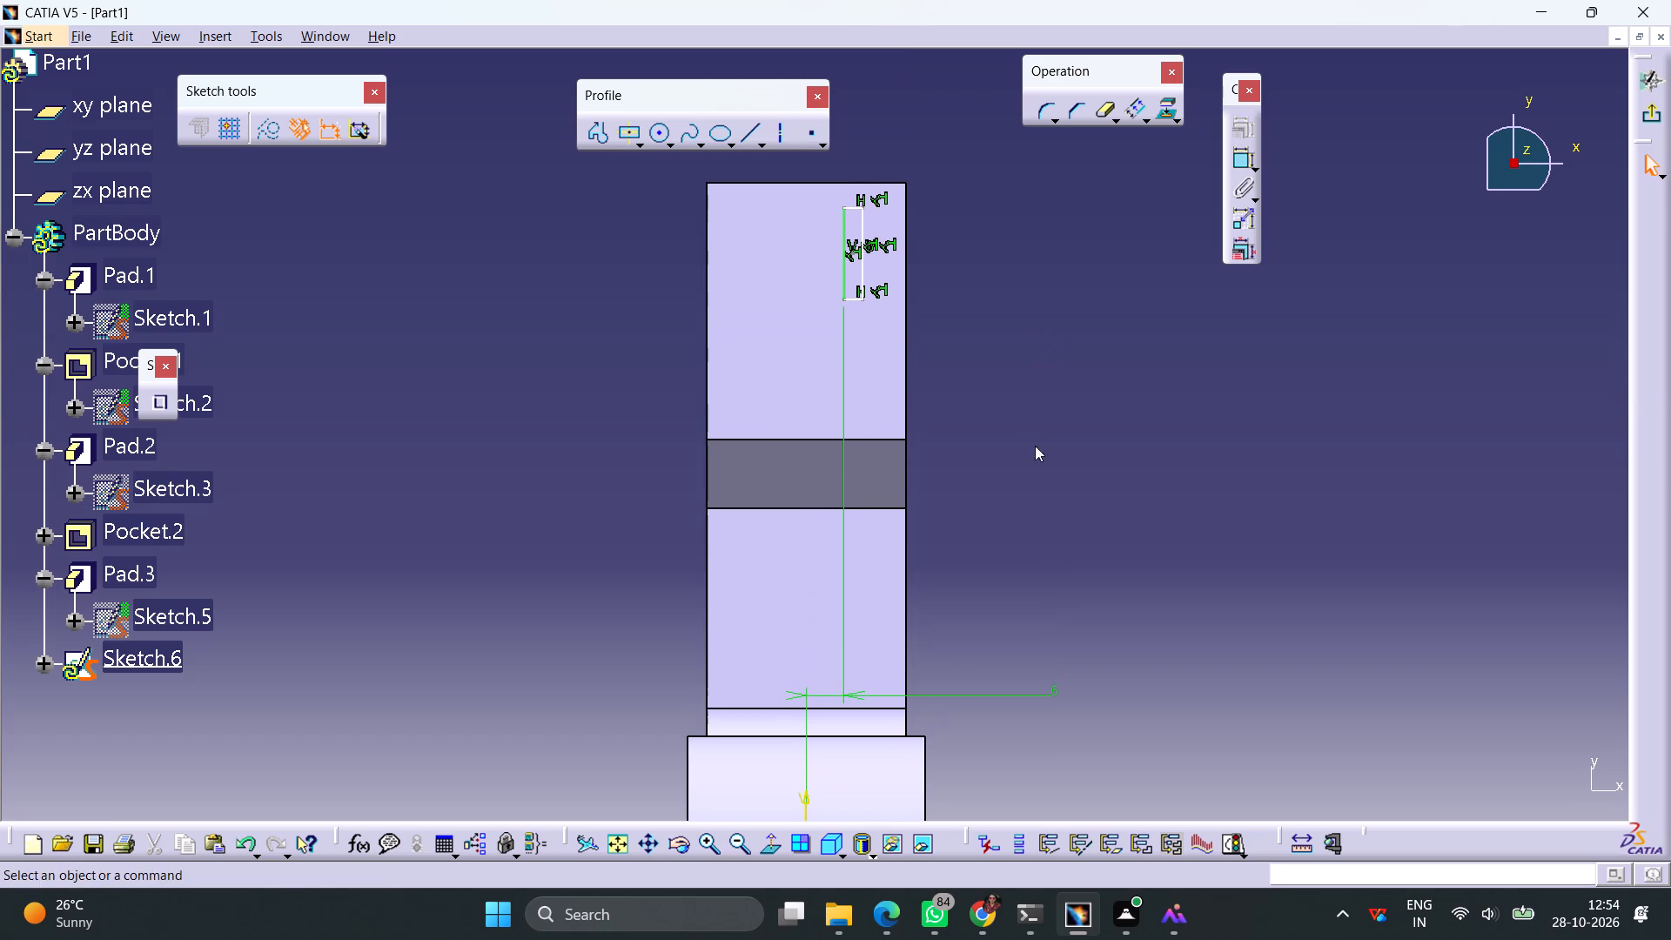
{"action": "left_click", "coordinate": [862, 273]}
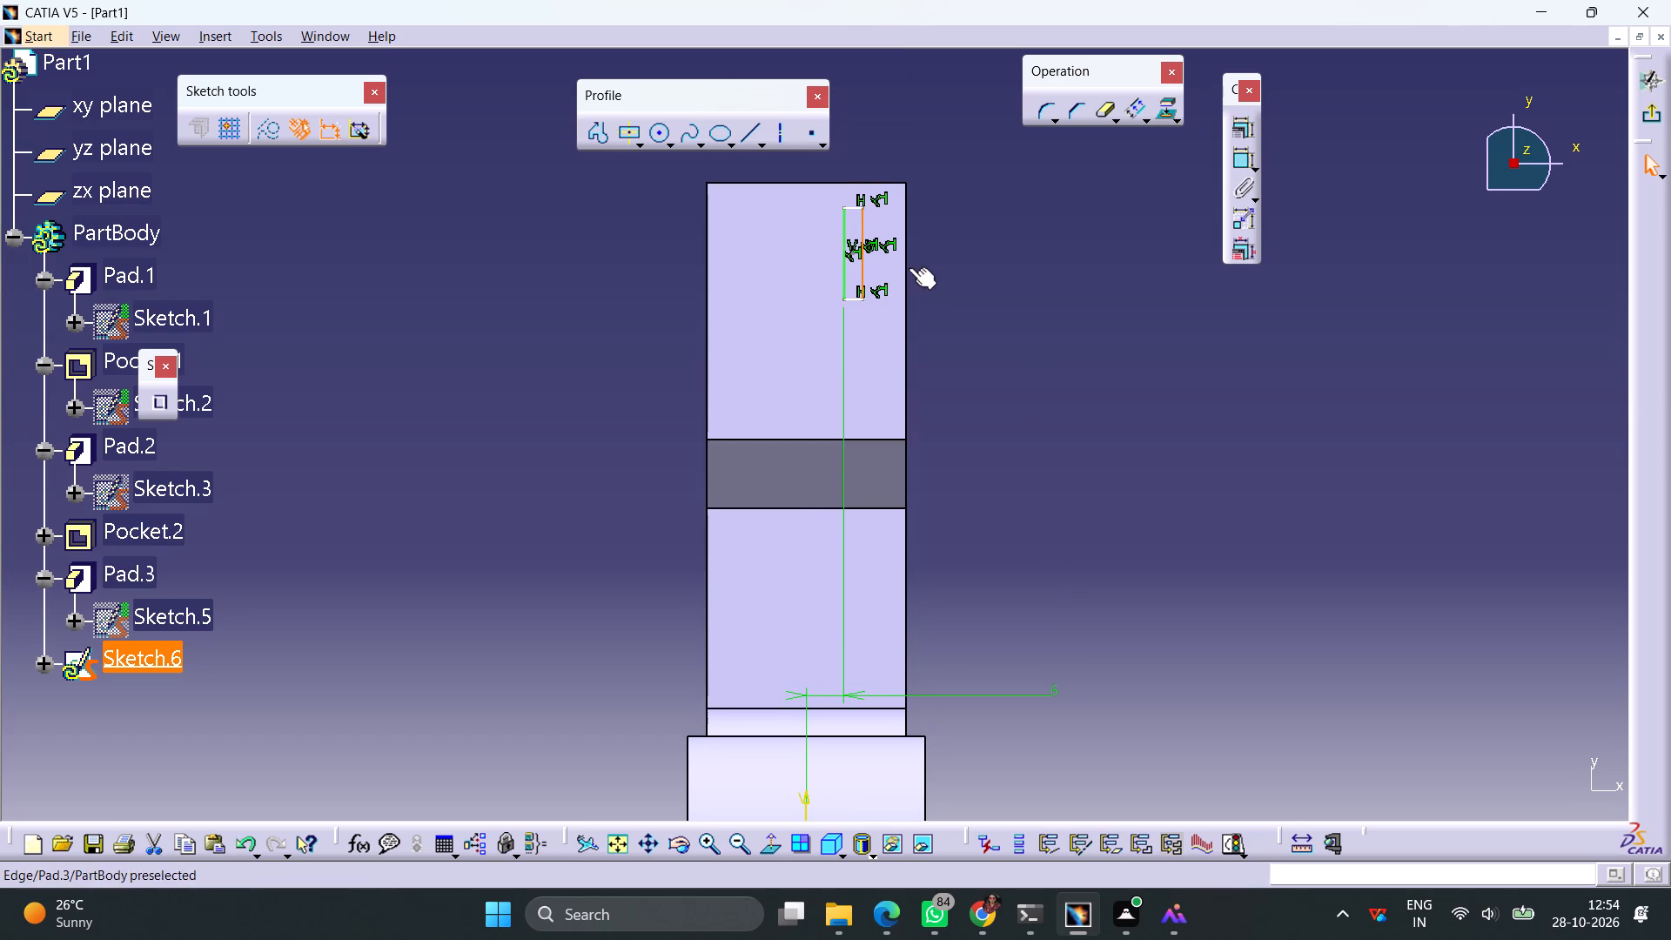
{"action": "left_click", "coordinate": [909, 267], "text": "ctrl"}
{"action": "left_click", "coordinate": [1245, 124]}
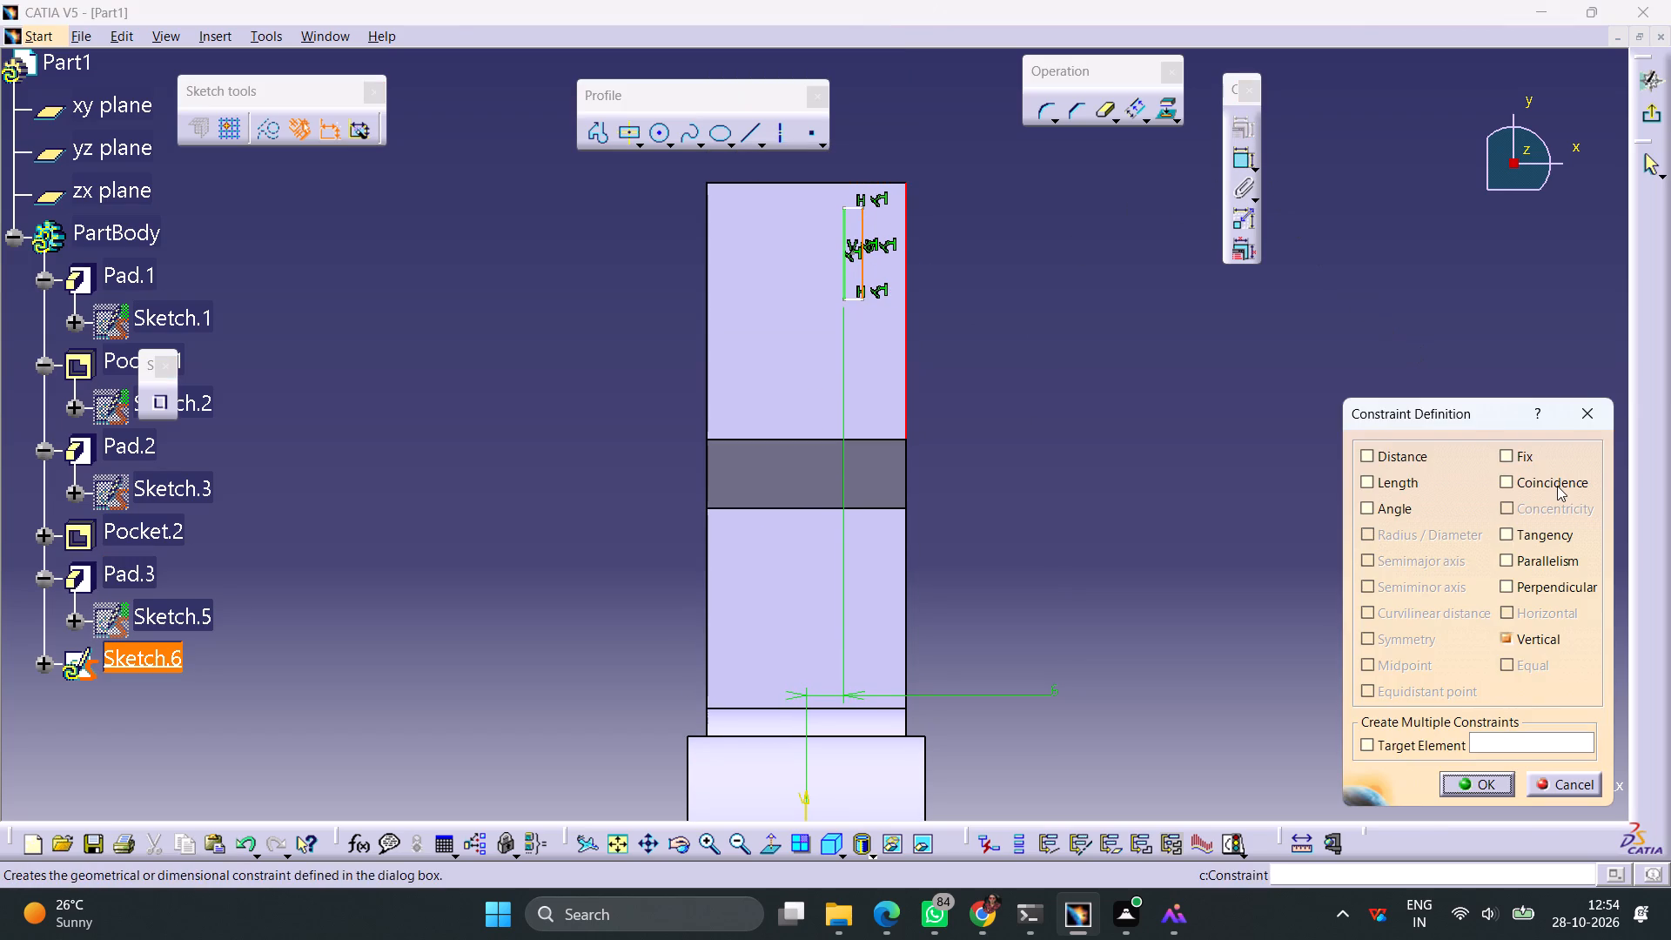
{"action": "left_click", "coordinate": [1557, 486]}
{"action": "left_click", "coordinate": [1480, 797]}
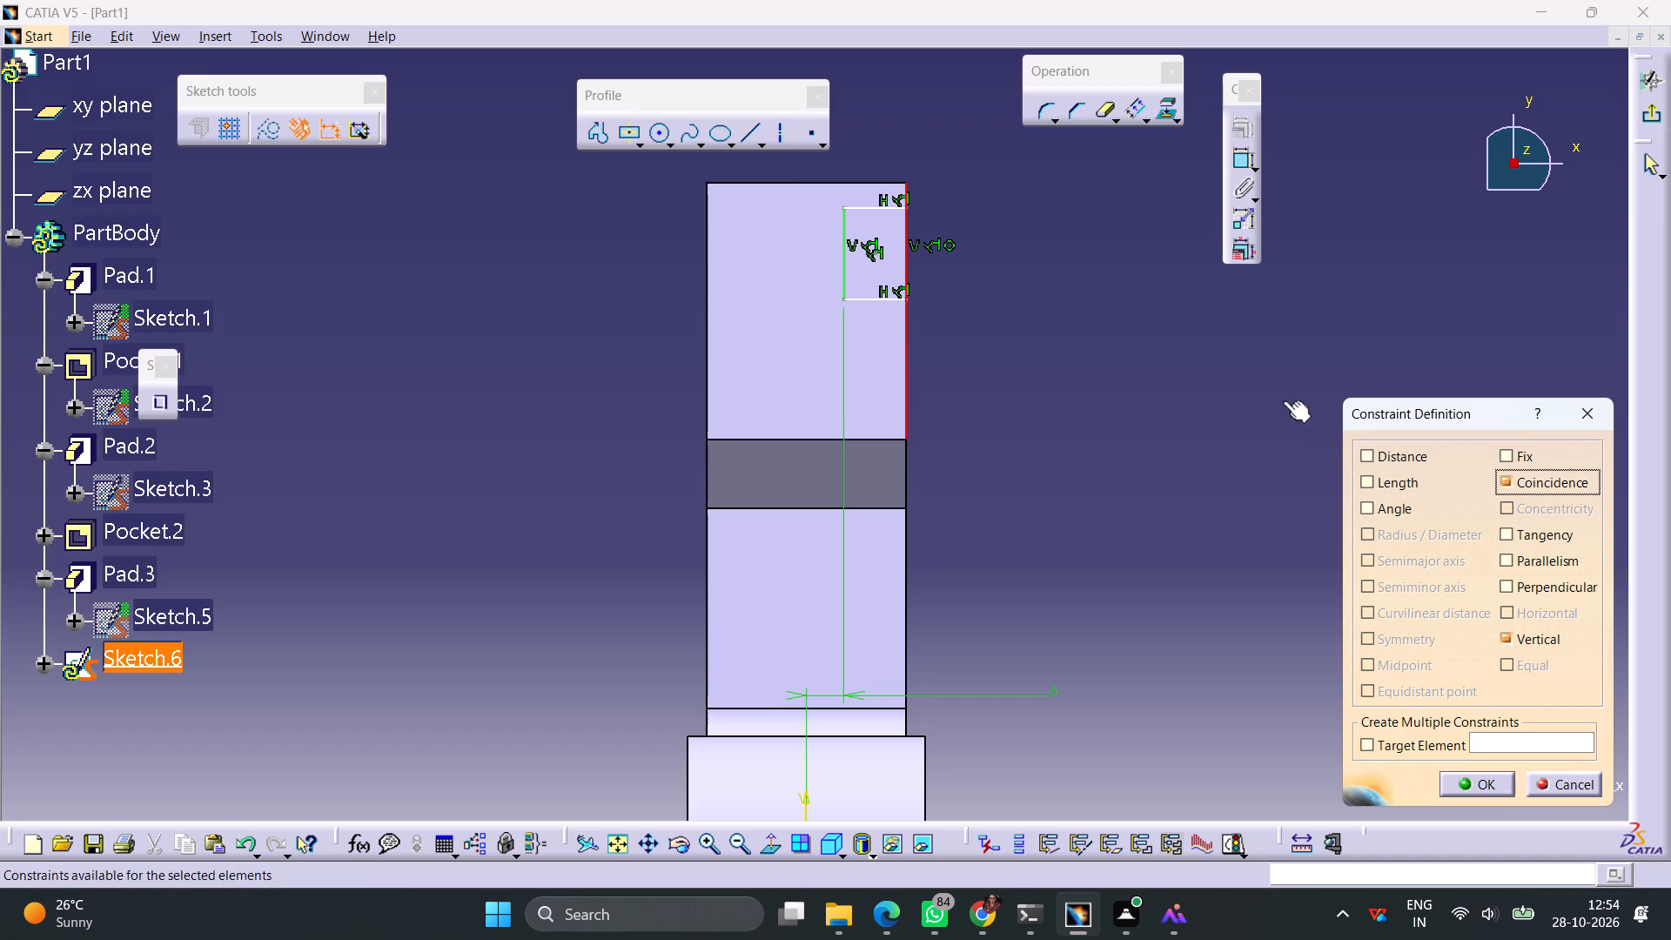
{"action": "left_click", "coordinate": [1466, 789]}
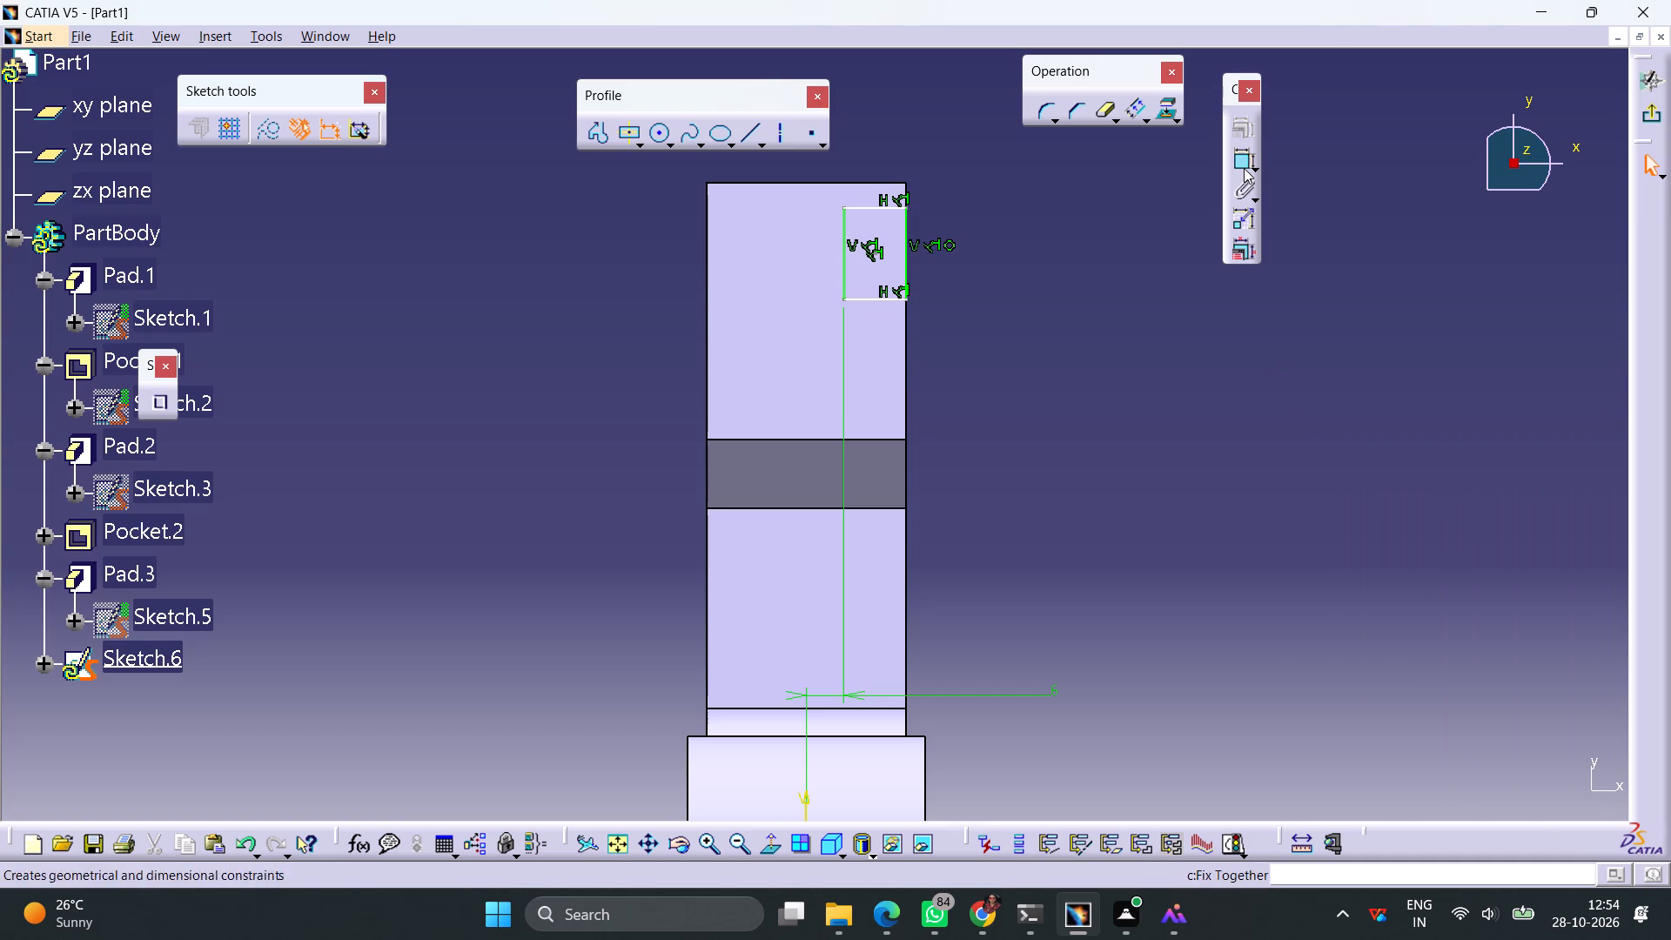
Constrain the rectangle's lower edge at 12 mm from the top face's inner edge beside the slope.
{"action": "left_click", "coordinate": [1244, 168]}
{"action": "left_click", "coordinate": [881, 440]}
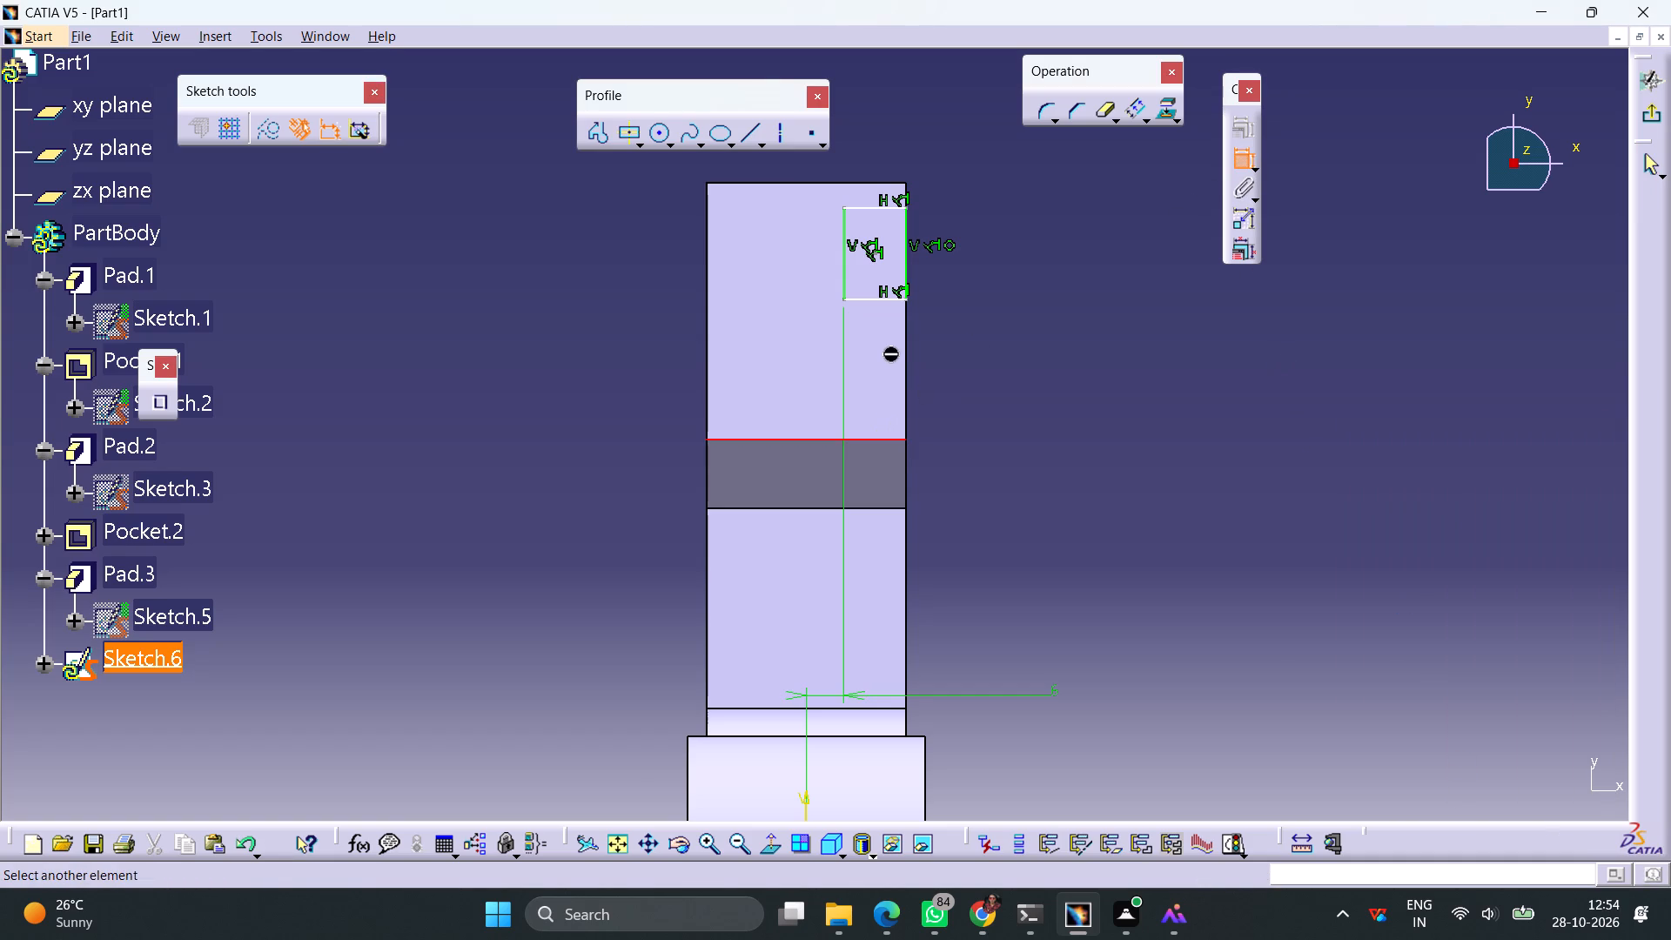
{"action": "left_click", "coordinate": [873, 300]}
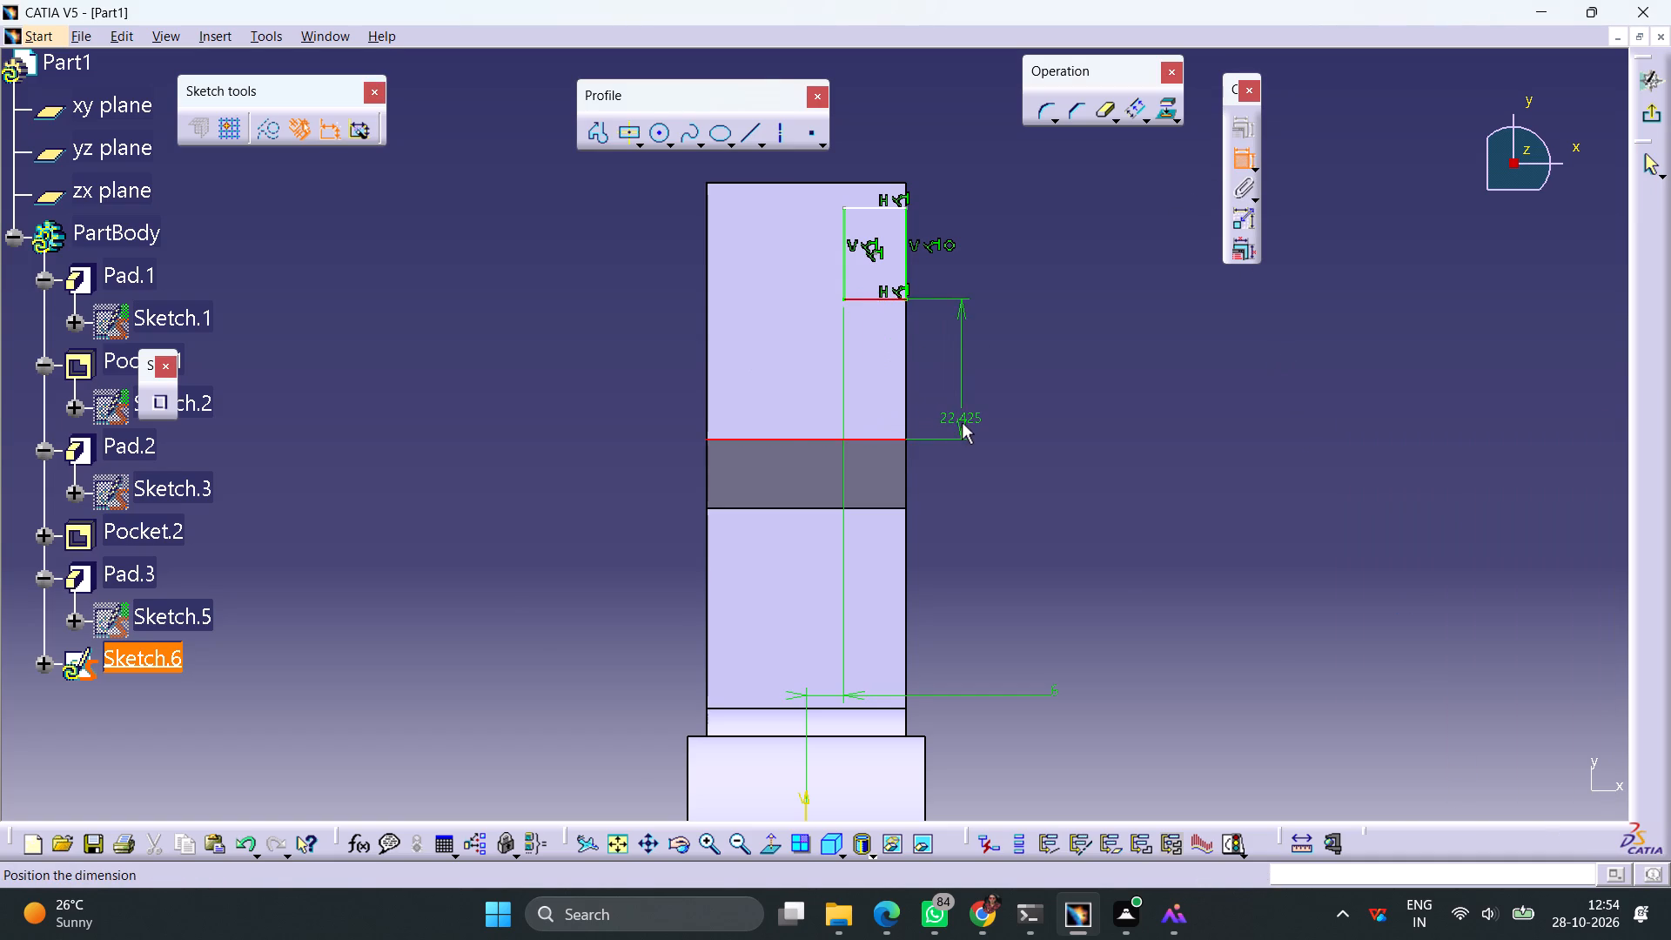
{"action": "middle_click_drag", "start_coordinate": [961, 423], "coordinate": [938, 412]}
{"action": "right_click_drag", "start_coordinate": [961, 423], "coordinate": [938, 412]}
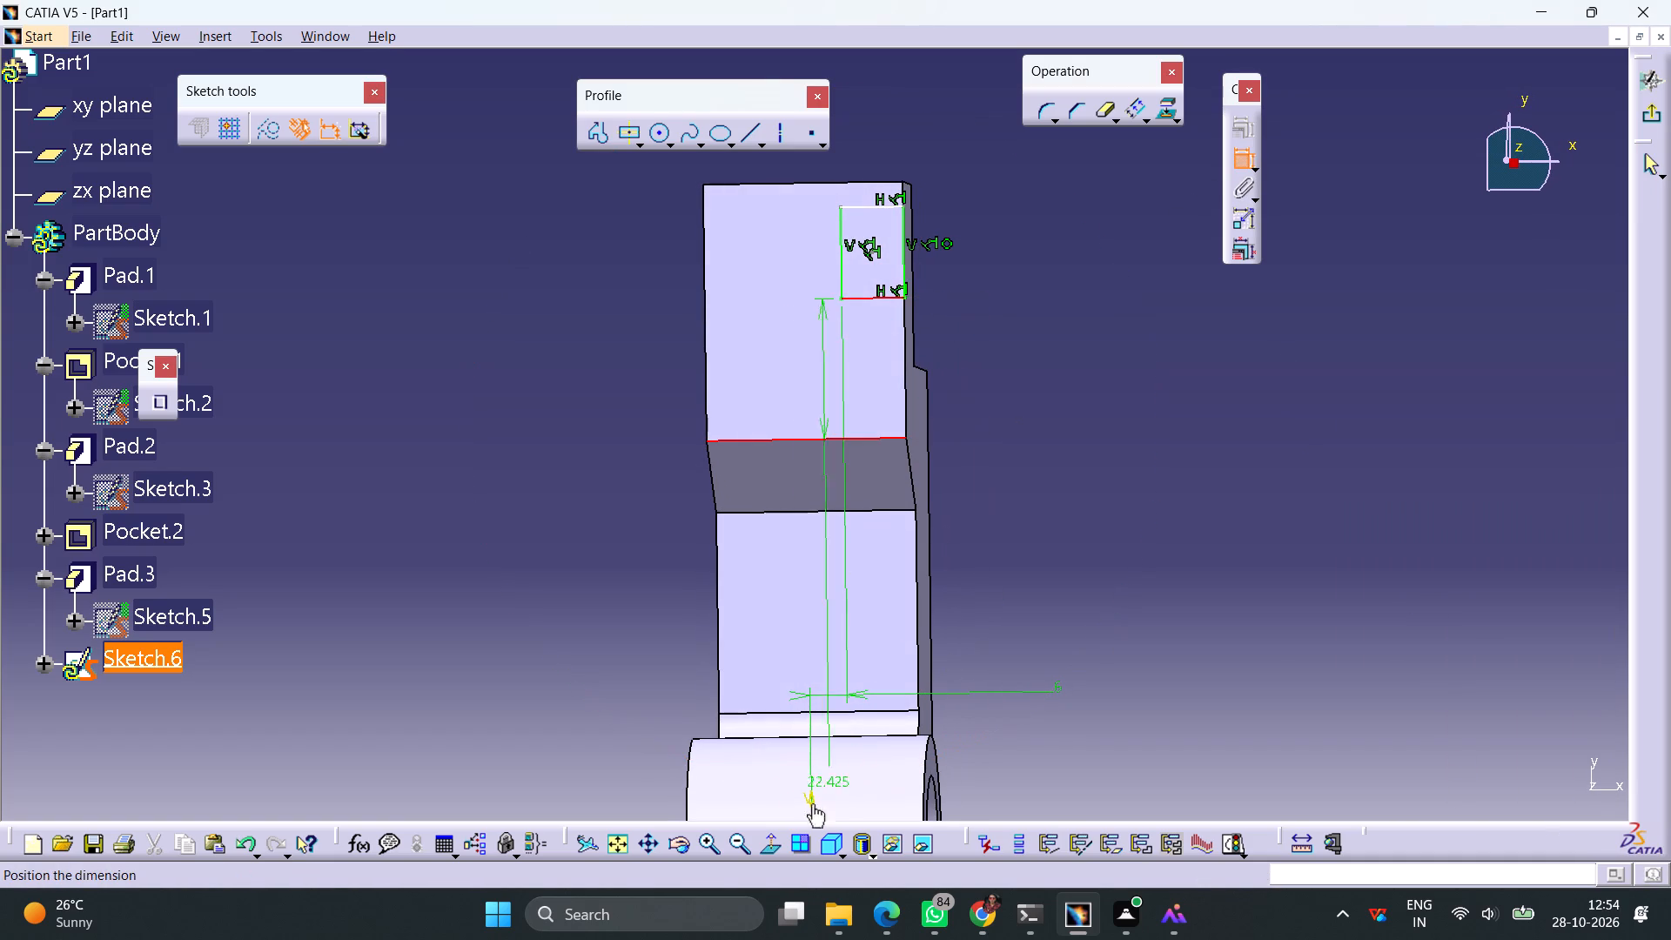
{"action": "left_click", "coordinate": [779, 849]}
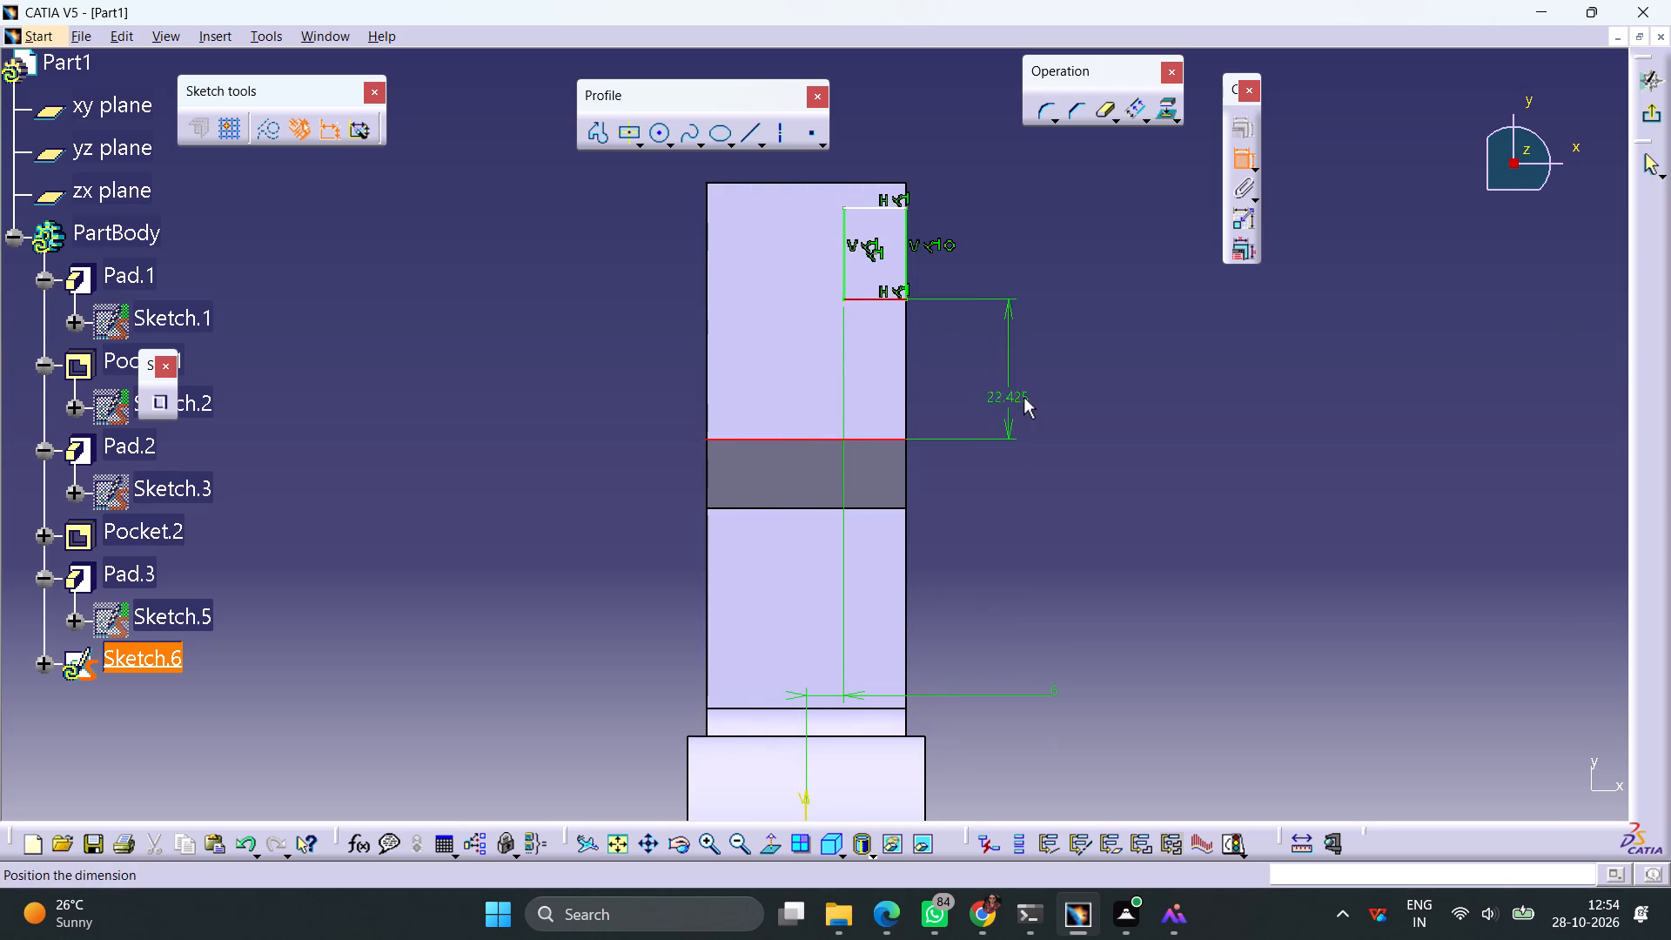
{"action": "left_click", "coordinate": [1023, 398]}
{"action": "double_click", "coordinate": [1037, 387]}
{"action": "type", "text": "12"}
{"action": "key", "text": "Return"}
{"action": "left_click", "coordinate": [1164, 318]}
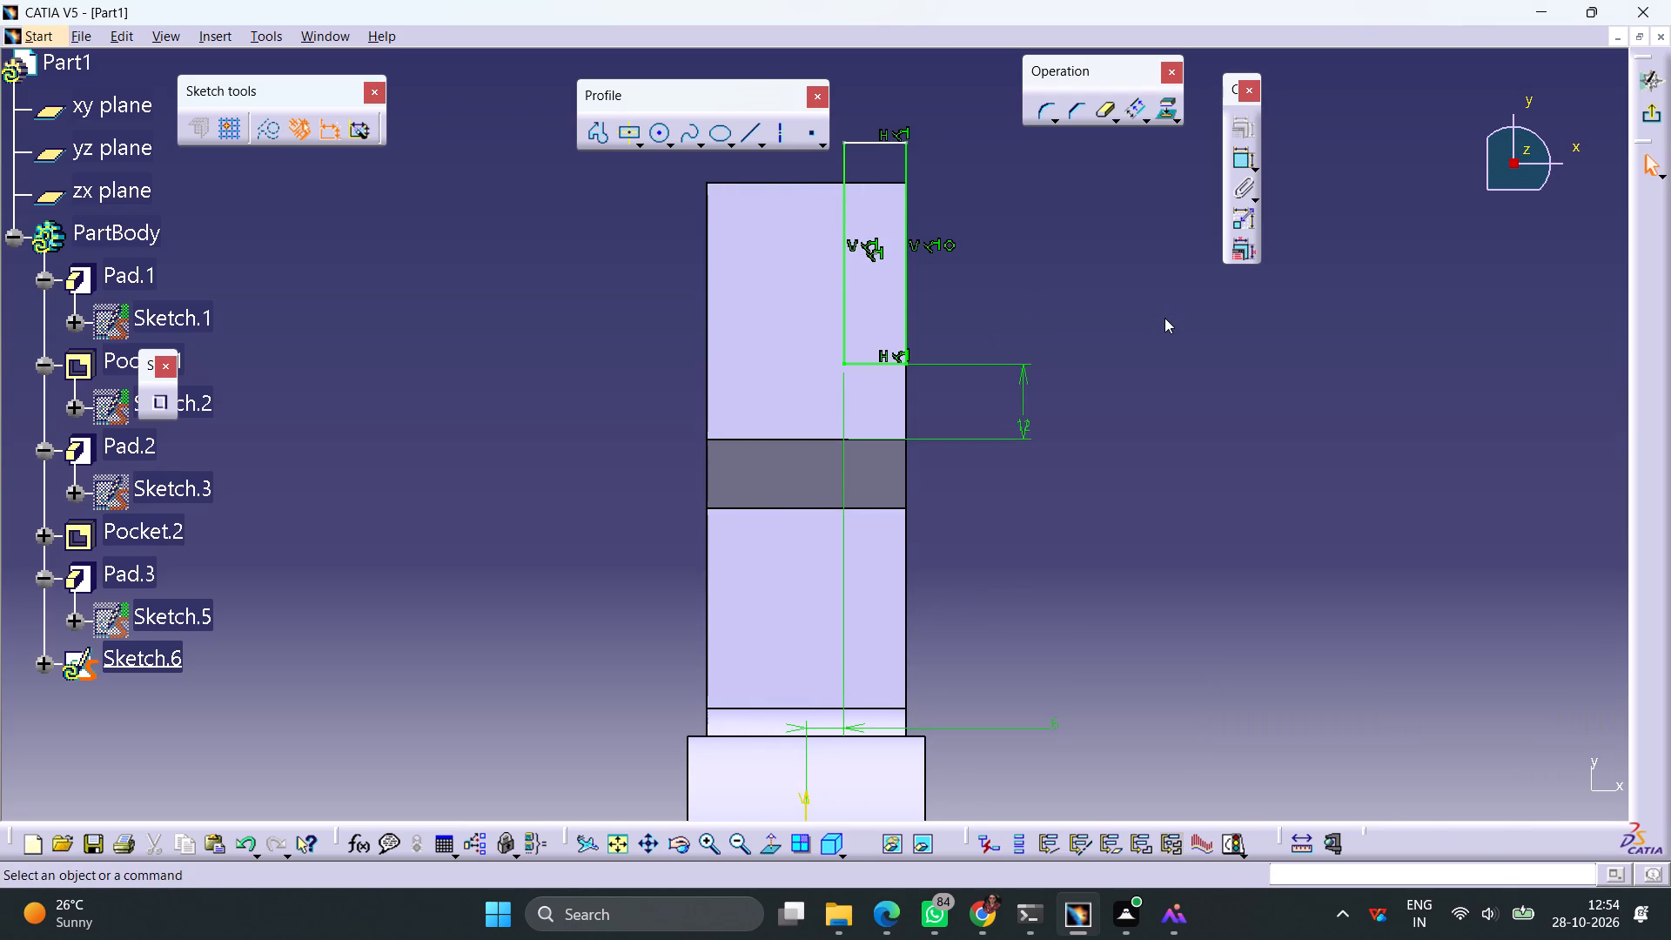
Make the rectangle's upper horizontal edge coincident with the raised block's free-end edge.
{"action": "left_click", "coordinate": [878, 135]}
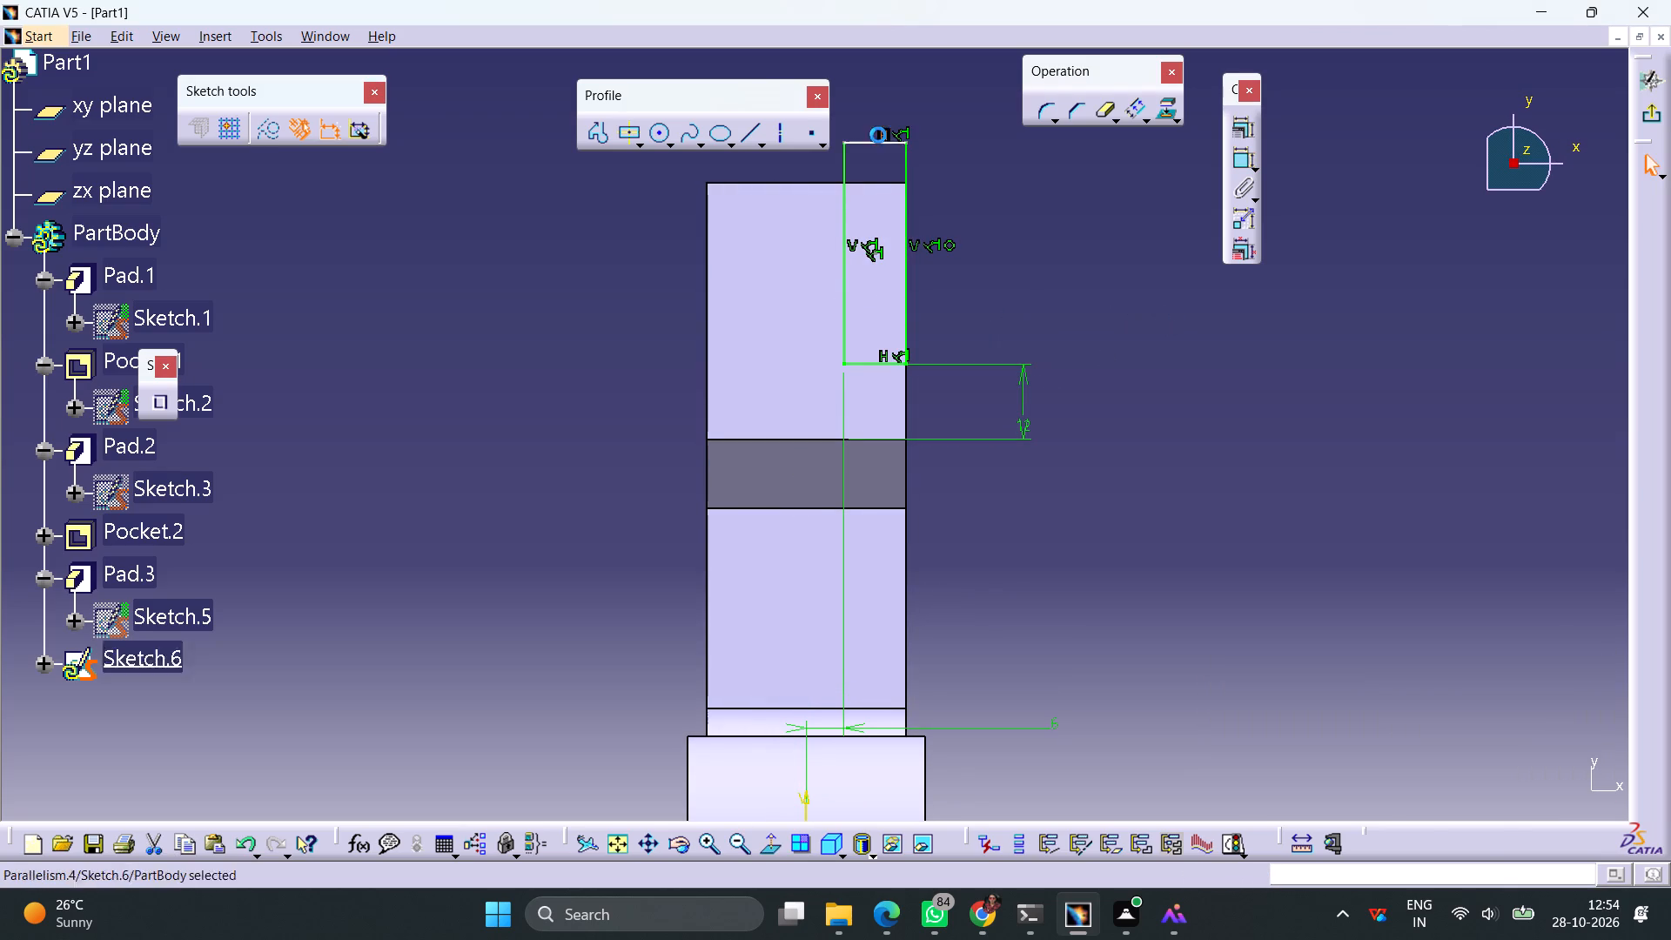
{"action": "left_click", "coordinate": [1035, 169]}
{"action": "left_click", "coordinate": [873, 139]}
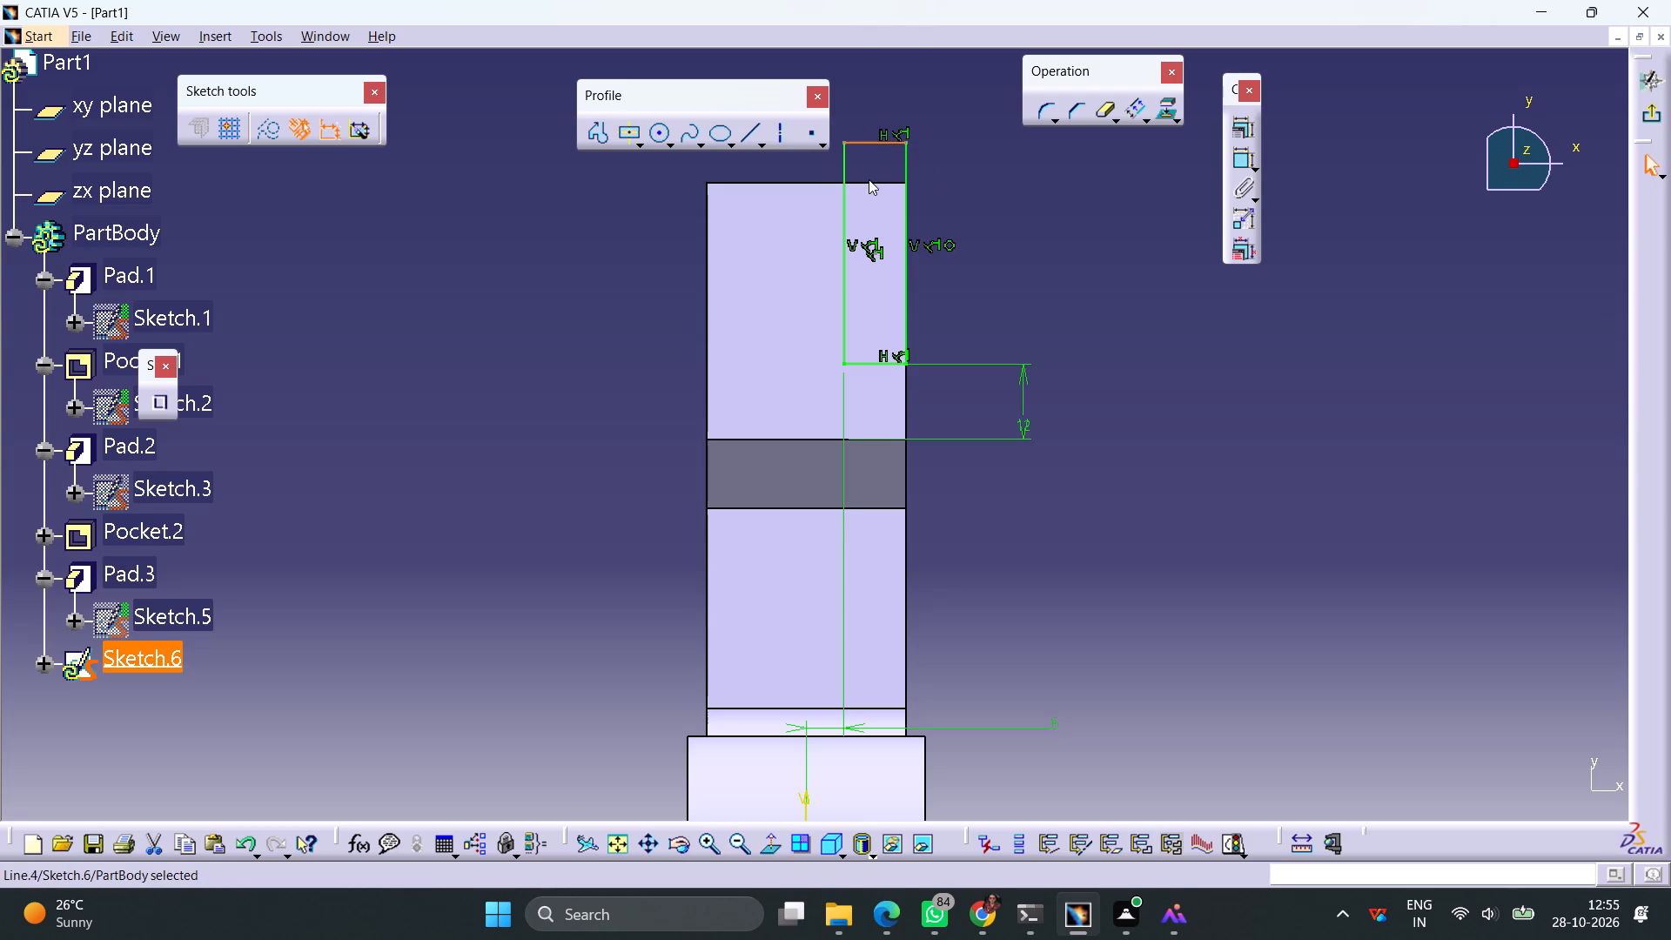
{"action": "left_click", "coordinate": [864, 180], "text": "ctrl"}
{"action": "left_click", "coordinate": [1260, 119]}
{"action": "left_click", "coordinate": [1240, 137]}
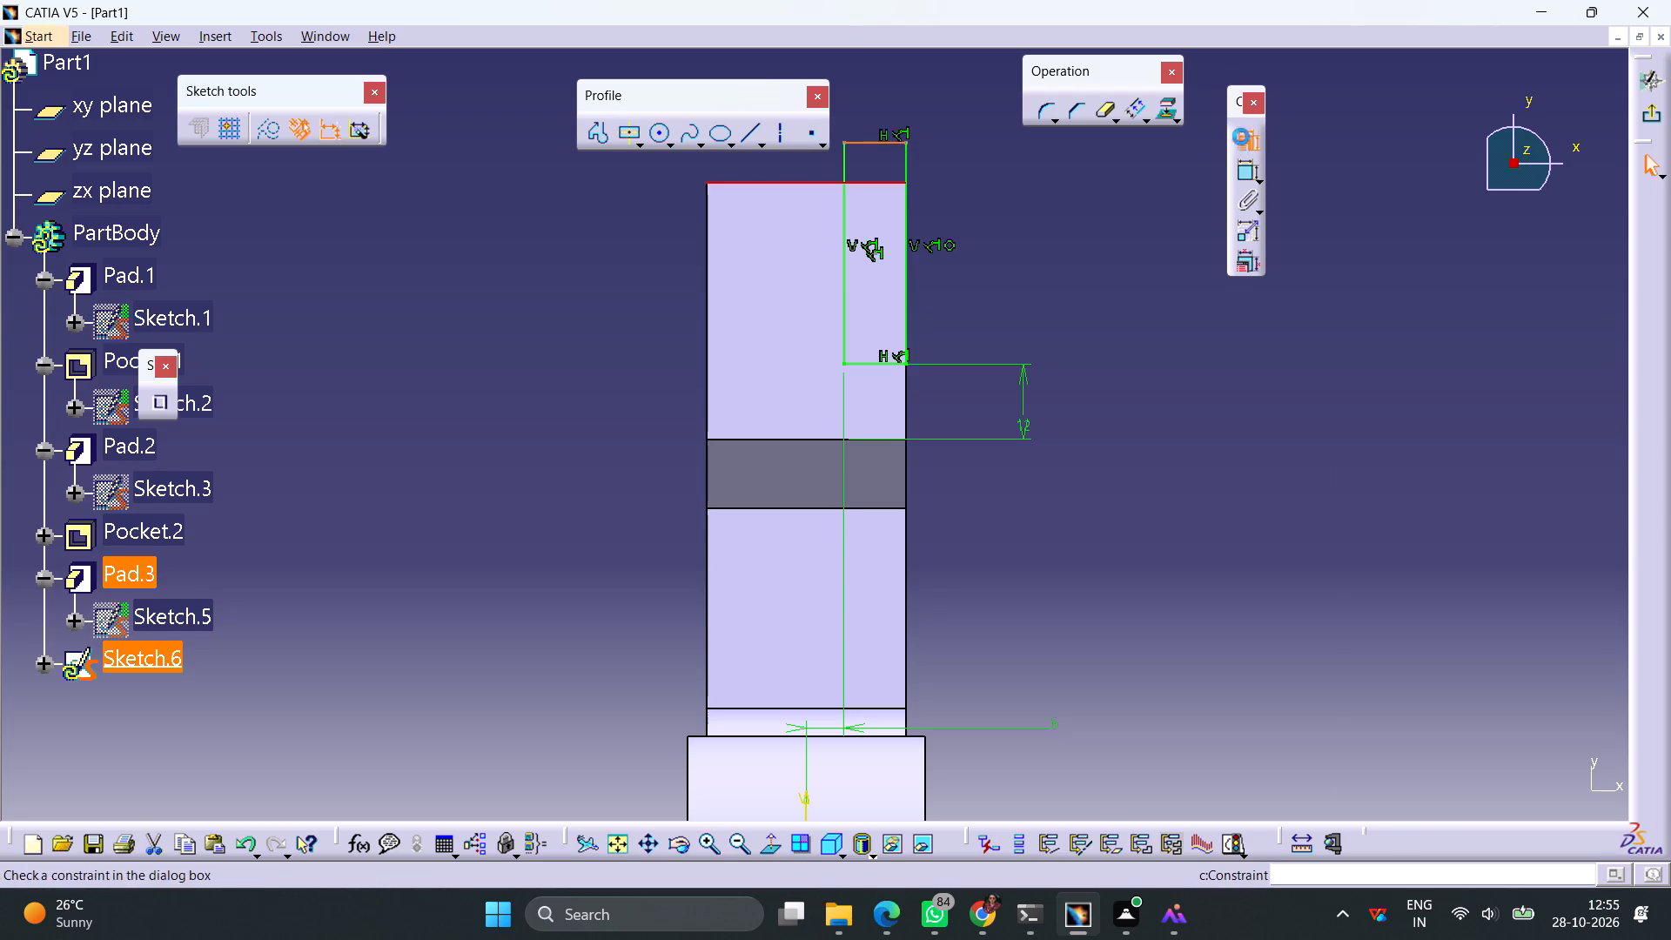
{"action": "left_click", "coordinate": [1539, 487]}
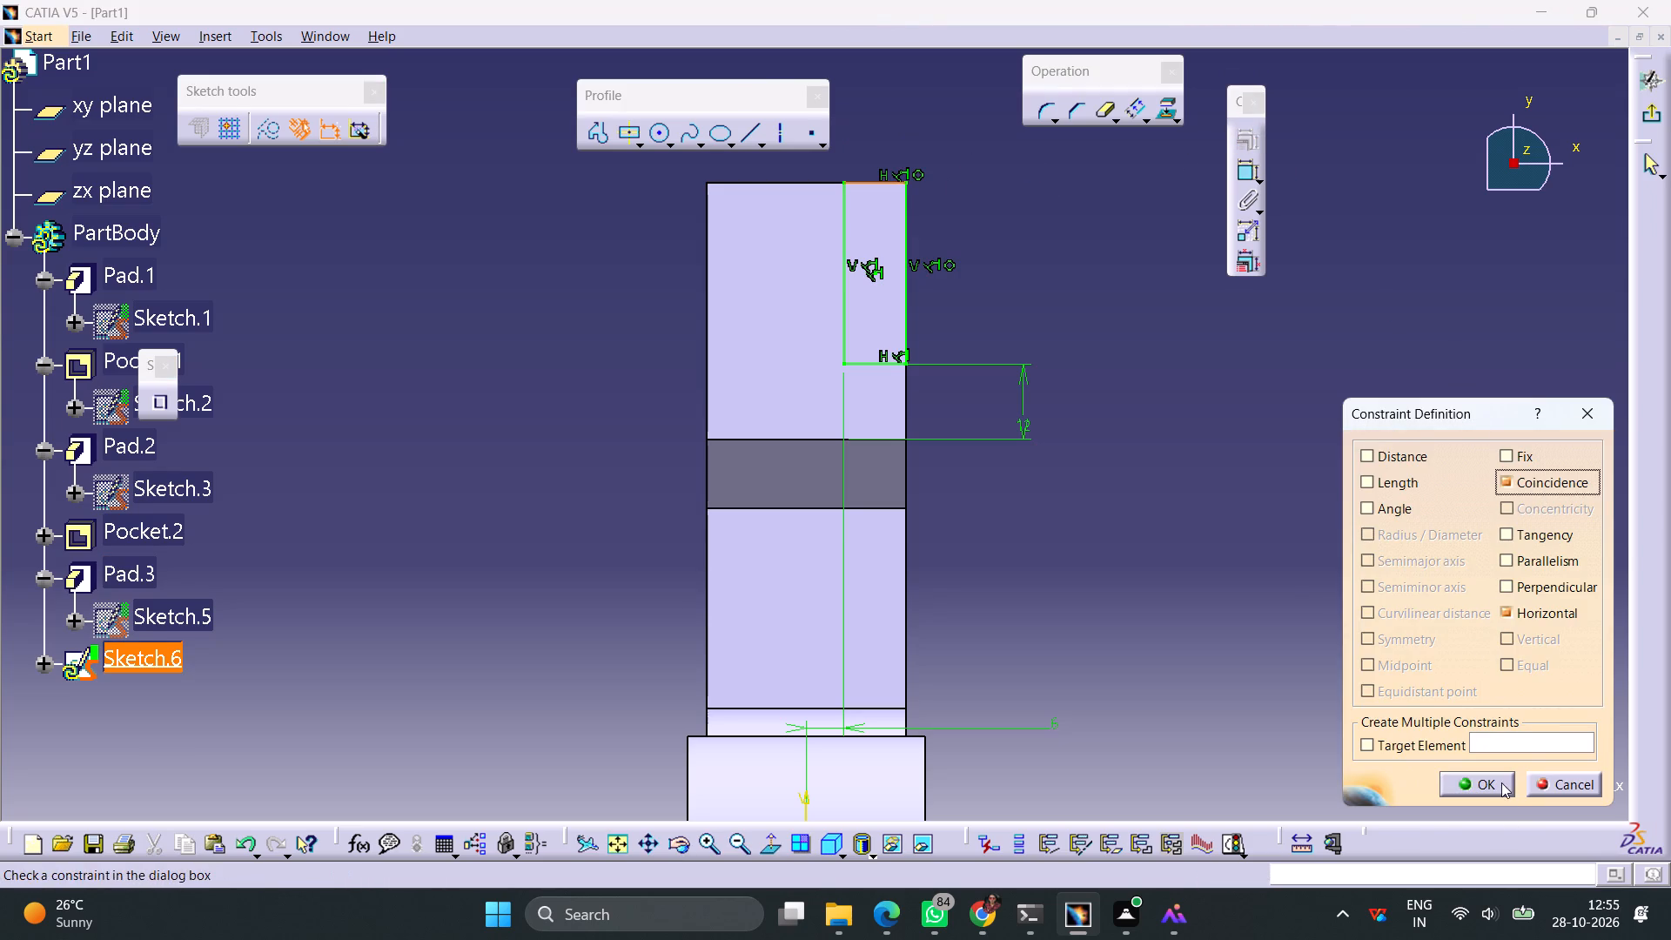
{"action": "left_click", "coordinate": [1501, 782]}
Mirror the whole rectangle profile about the sketch's vertical axis to the opposite side of the raised block.
{"action": "left_click", "coordinate": [843, 308]}
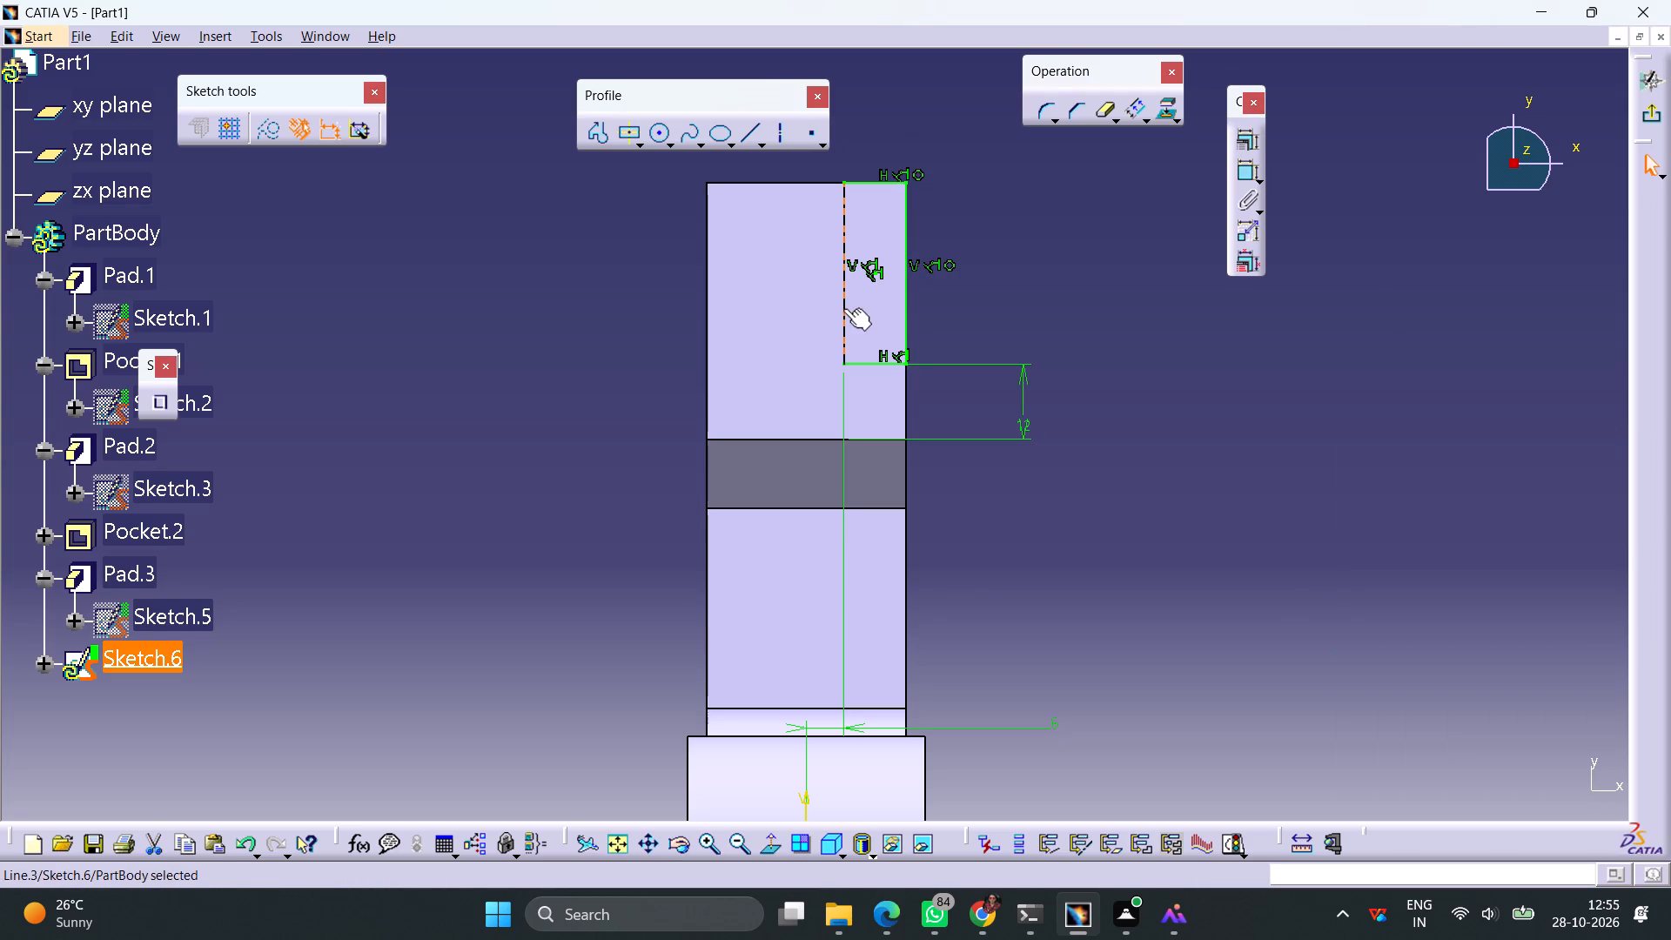
{"action": "left_click", "coordinate": [1011, 275]}
{"action": "left_click_drag", "start_coordinate": [809, 156], "coordinate": [813, 162]}
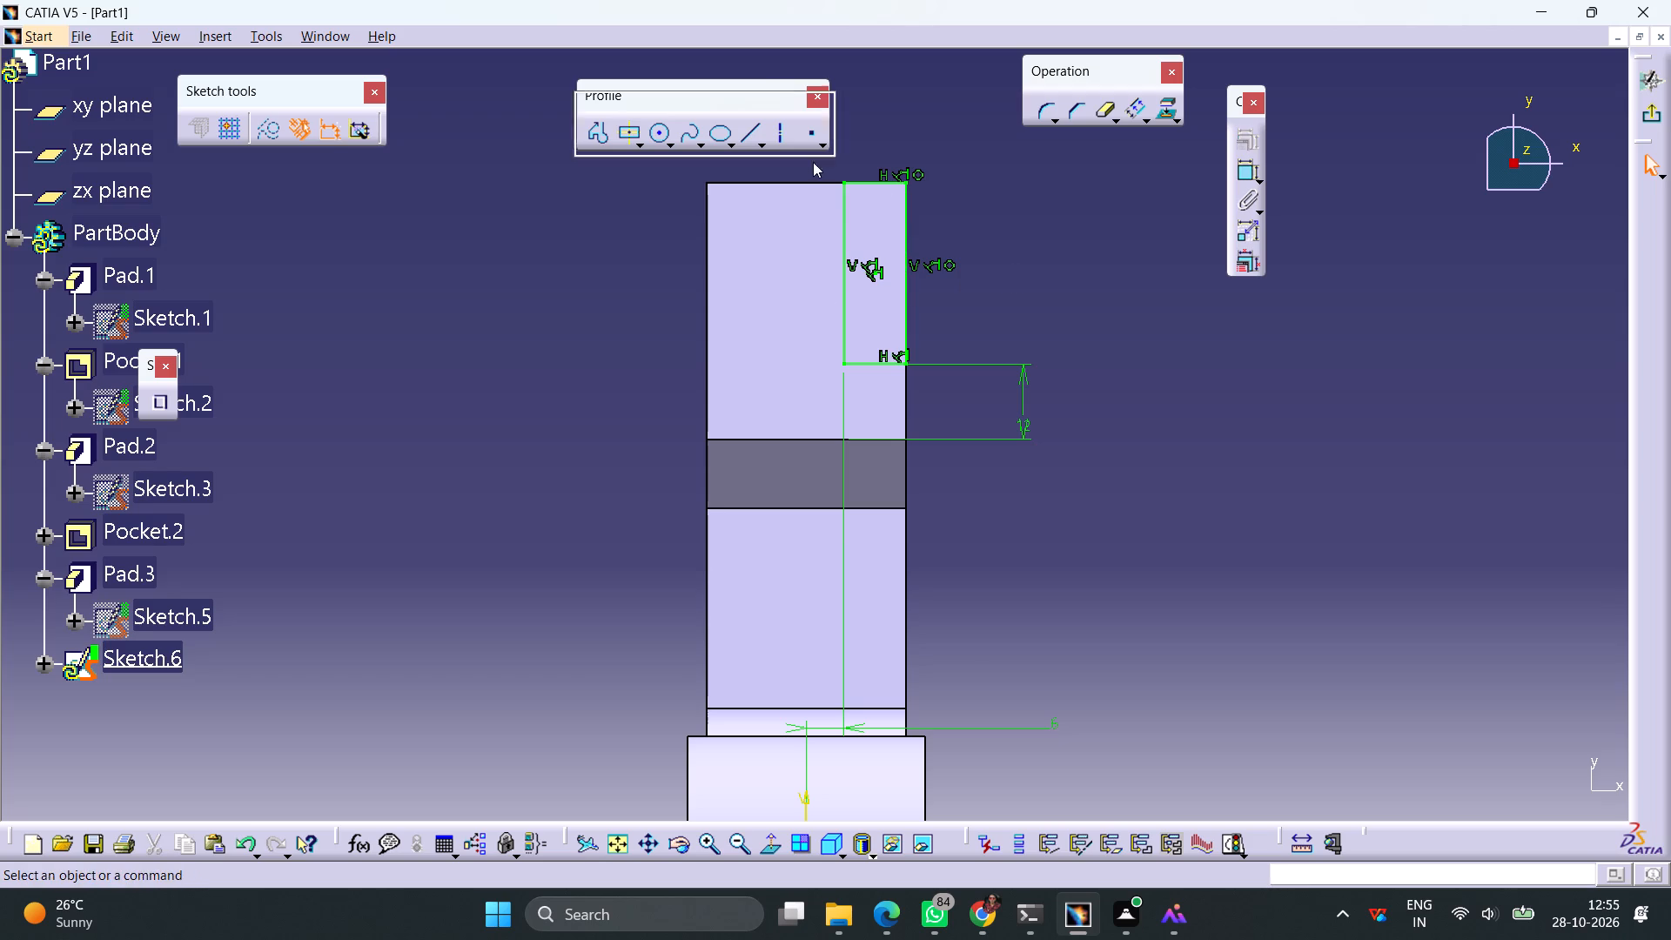
{"action": "left_click_drag", "start_coordinate": [813, 162], "coordinate": [694, 133]}
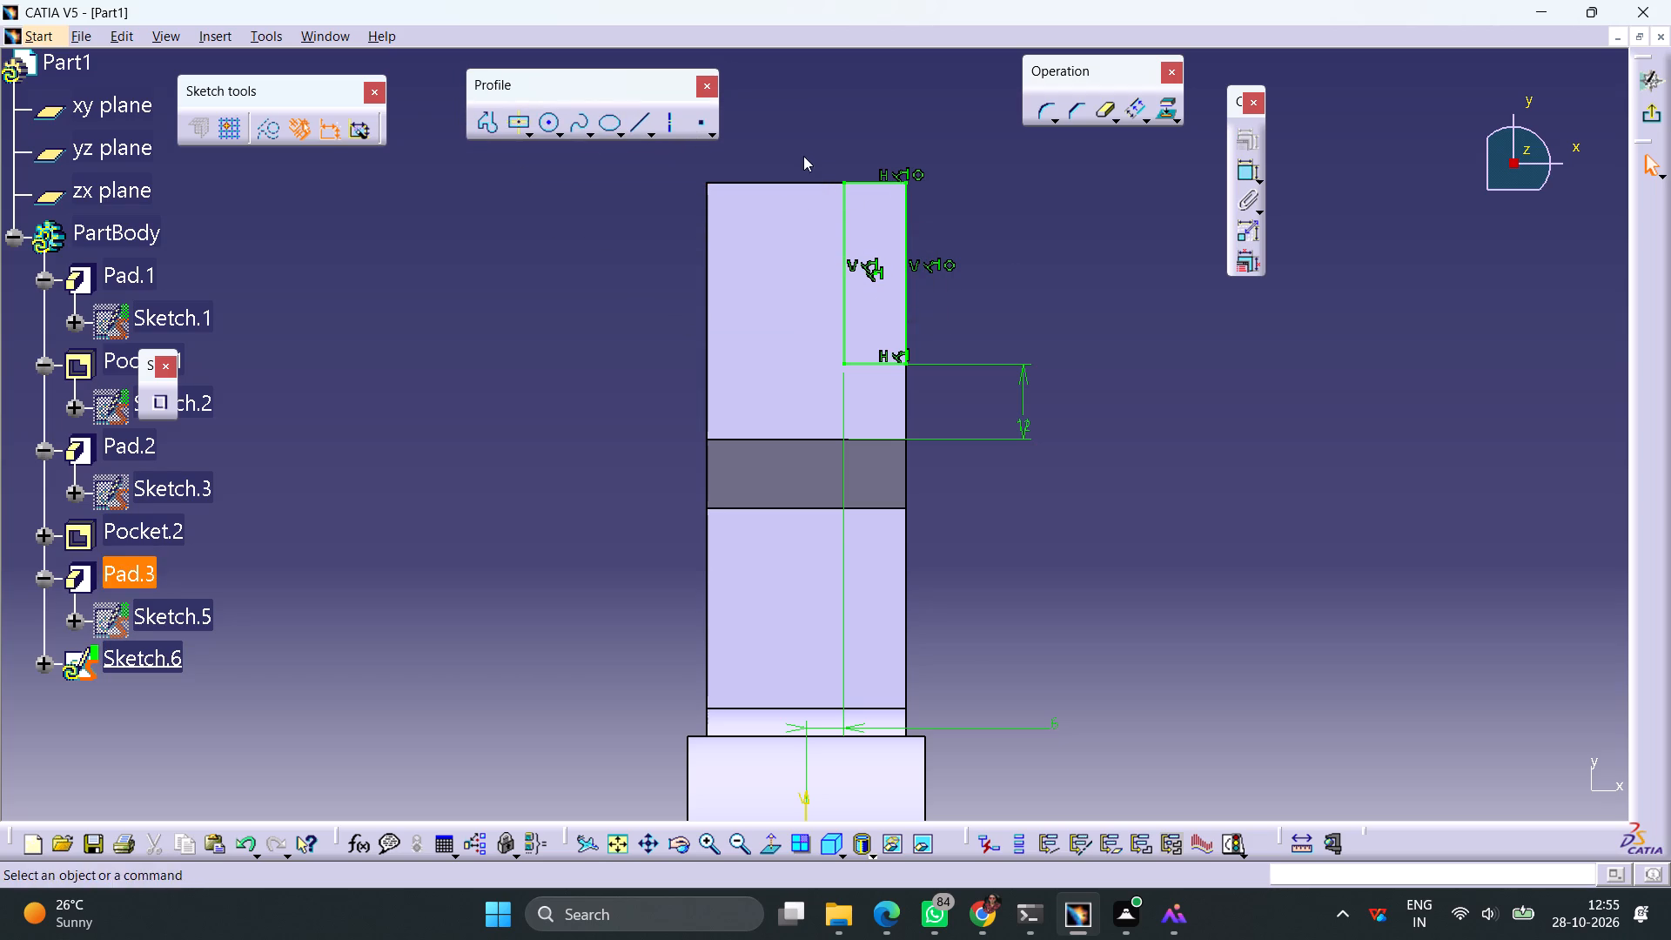
{"action": "left_click_drag", "start_coordinate": [803, 145], "coordinate": [990, 419]}
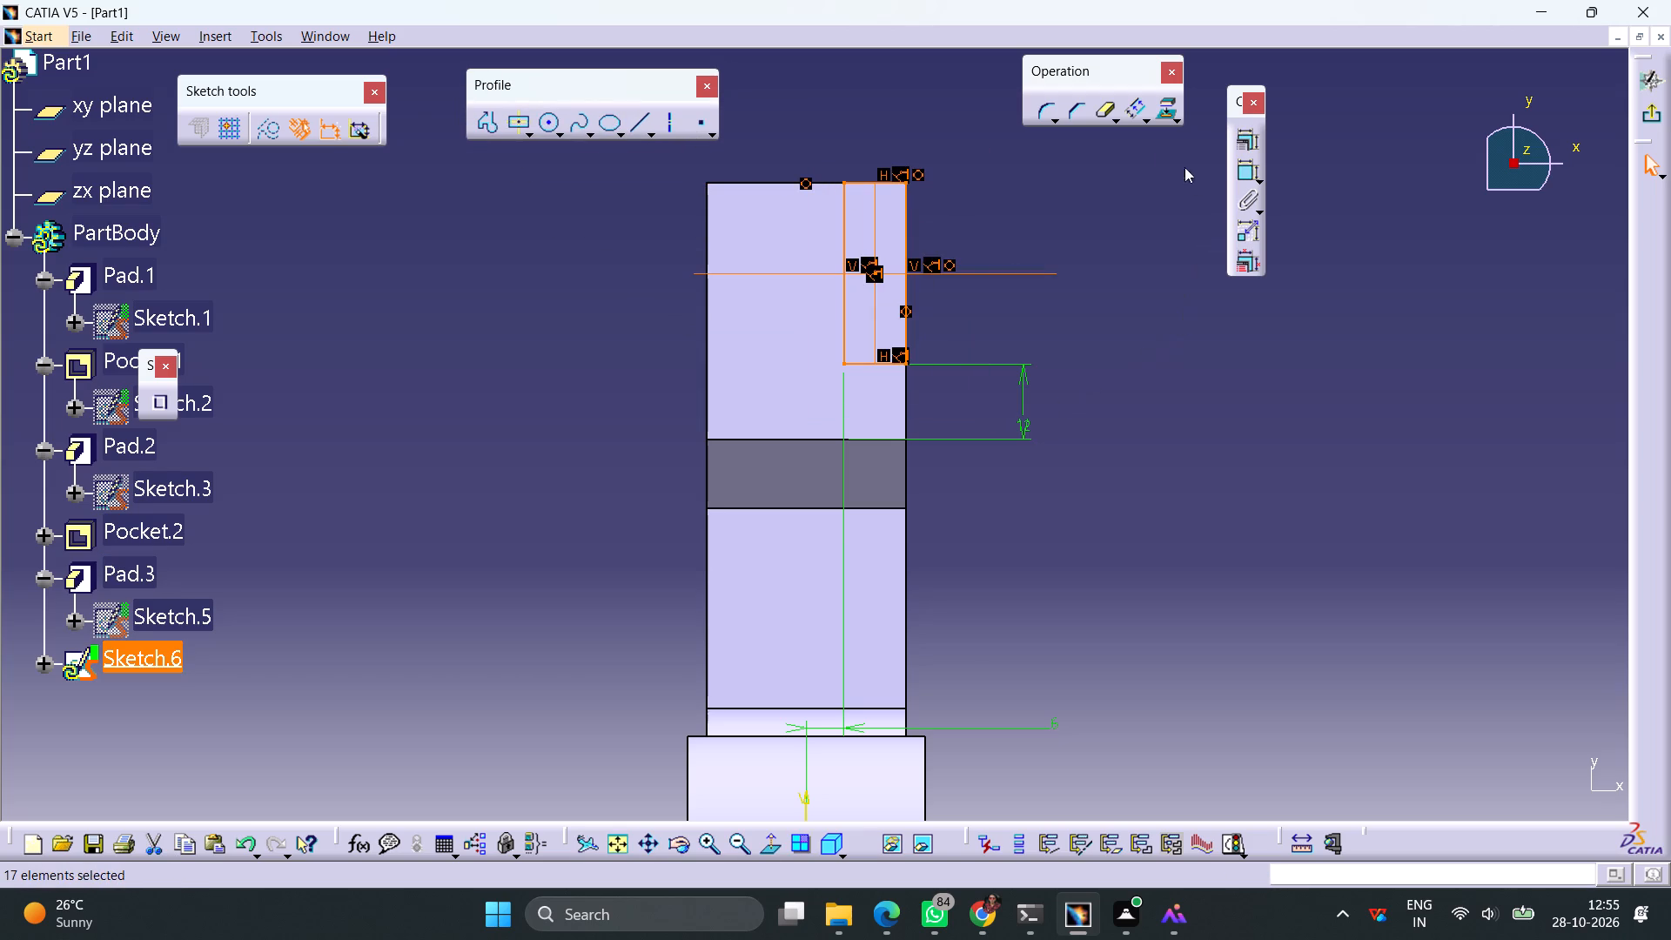
{"action": "left_click", "coordinate": [1147, 122]}
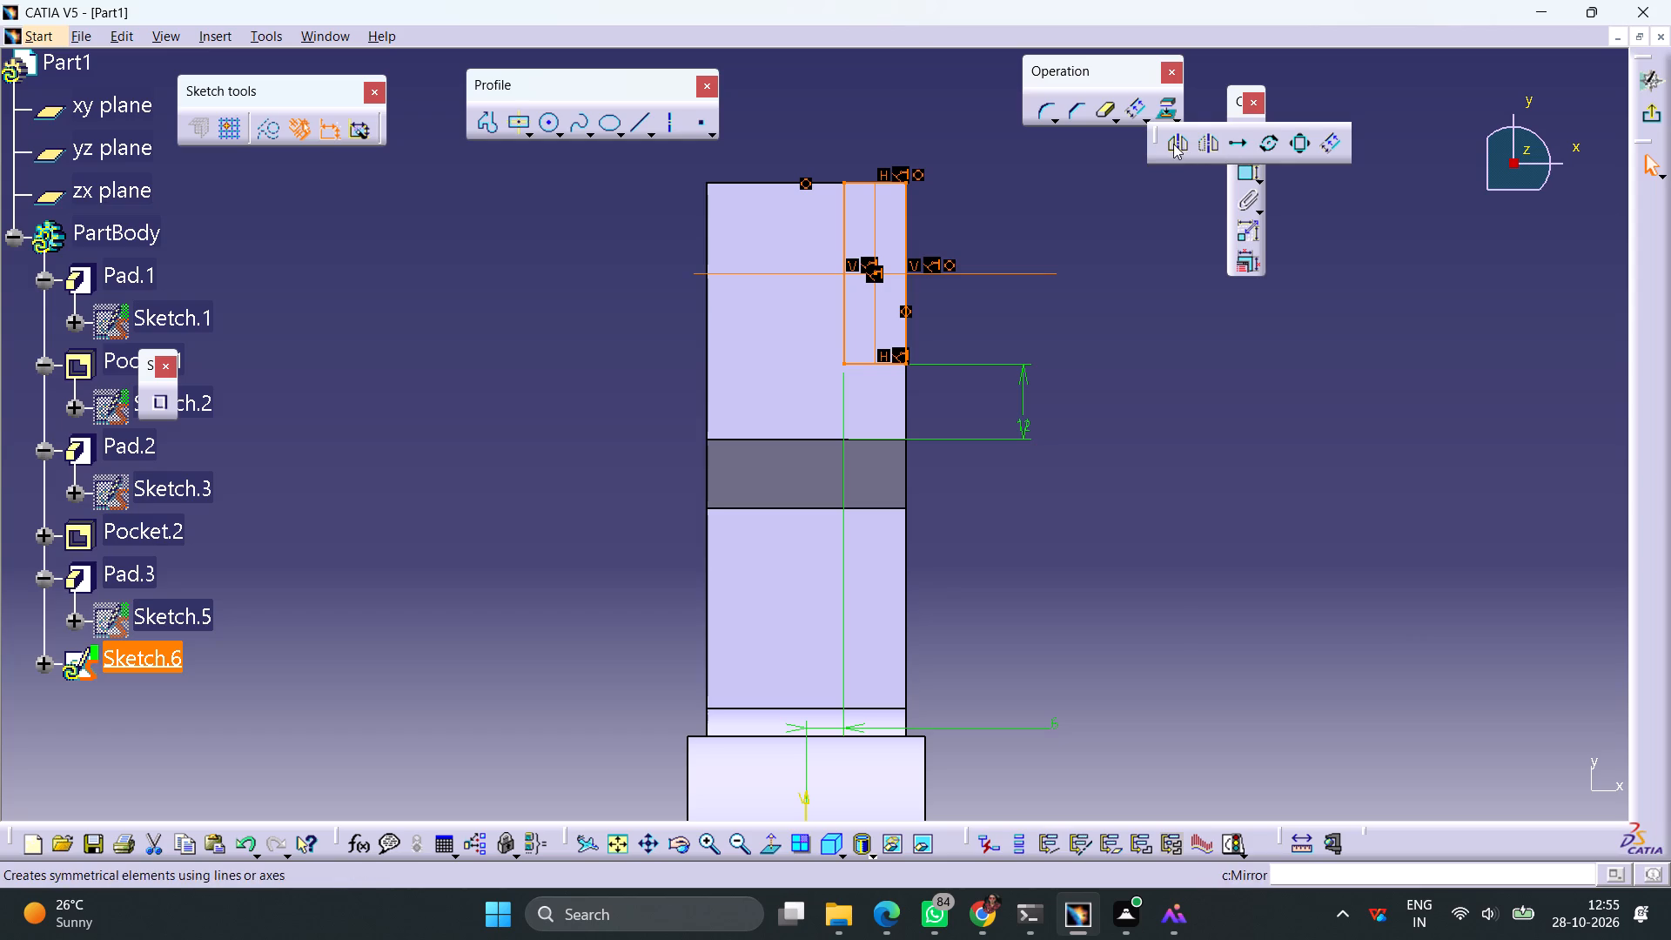
{"action": "left_click", "coordinate": [1173, 144]}
{"action": "left_click", "coordinate": [809, 809]}
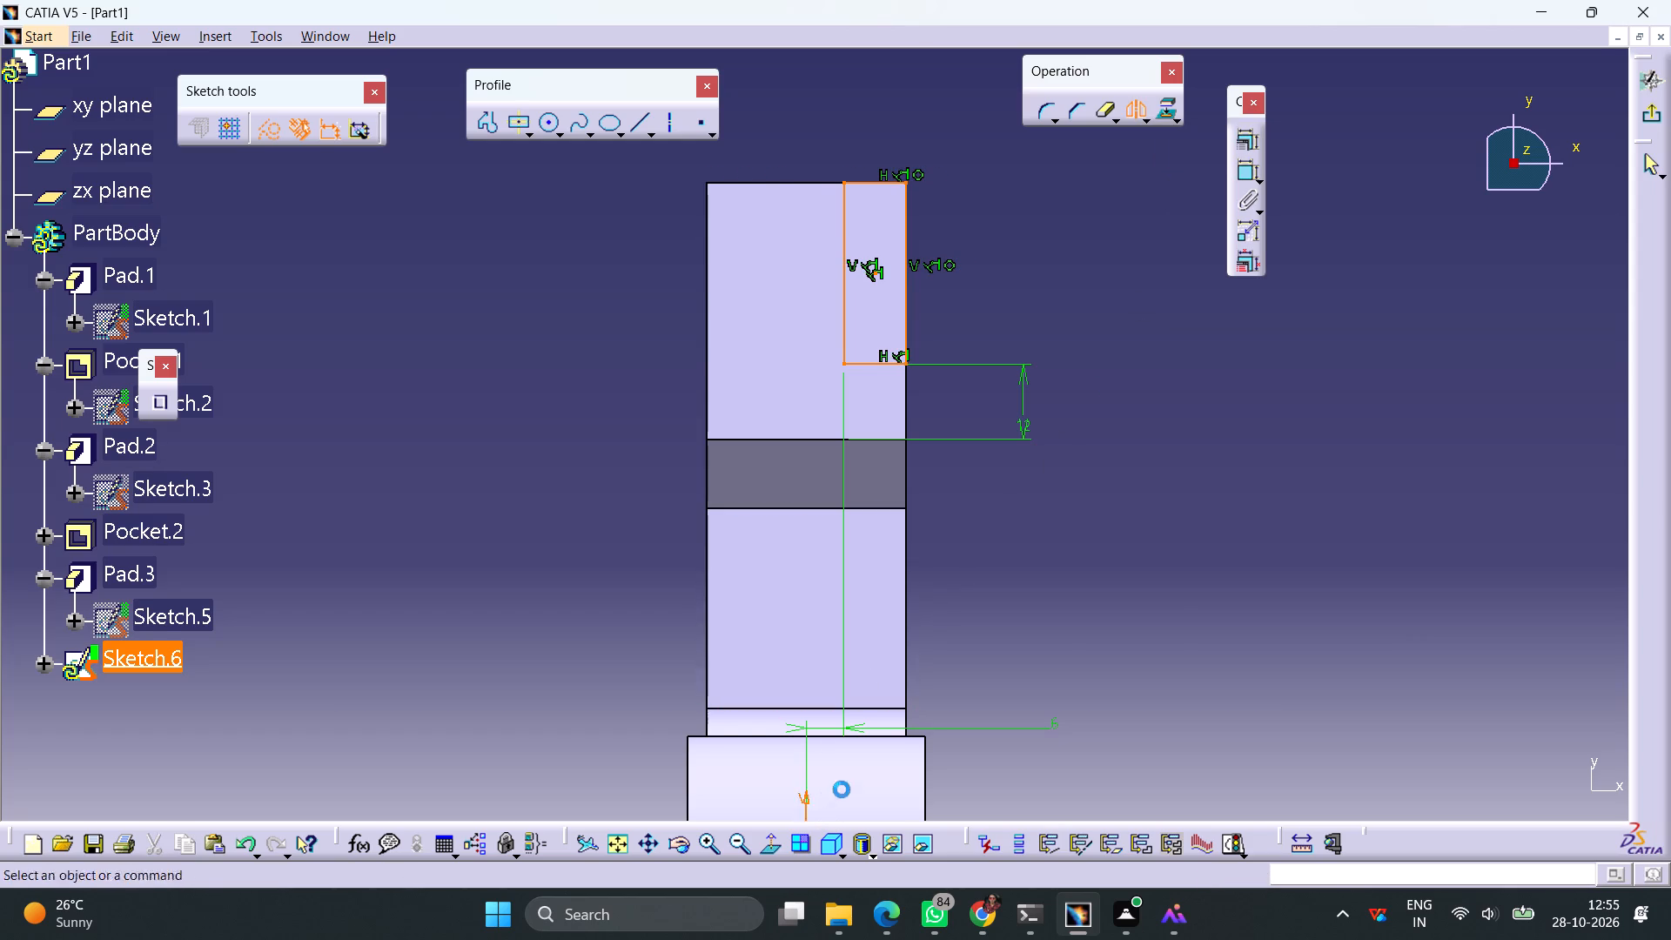
Finish the sketch and pocket the two side rectangles to a depth of 50 mm.
{"action": "left_click", "coordinate": [1648, 112]}
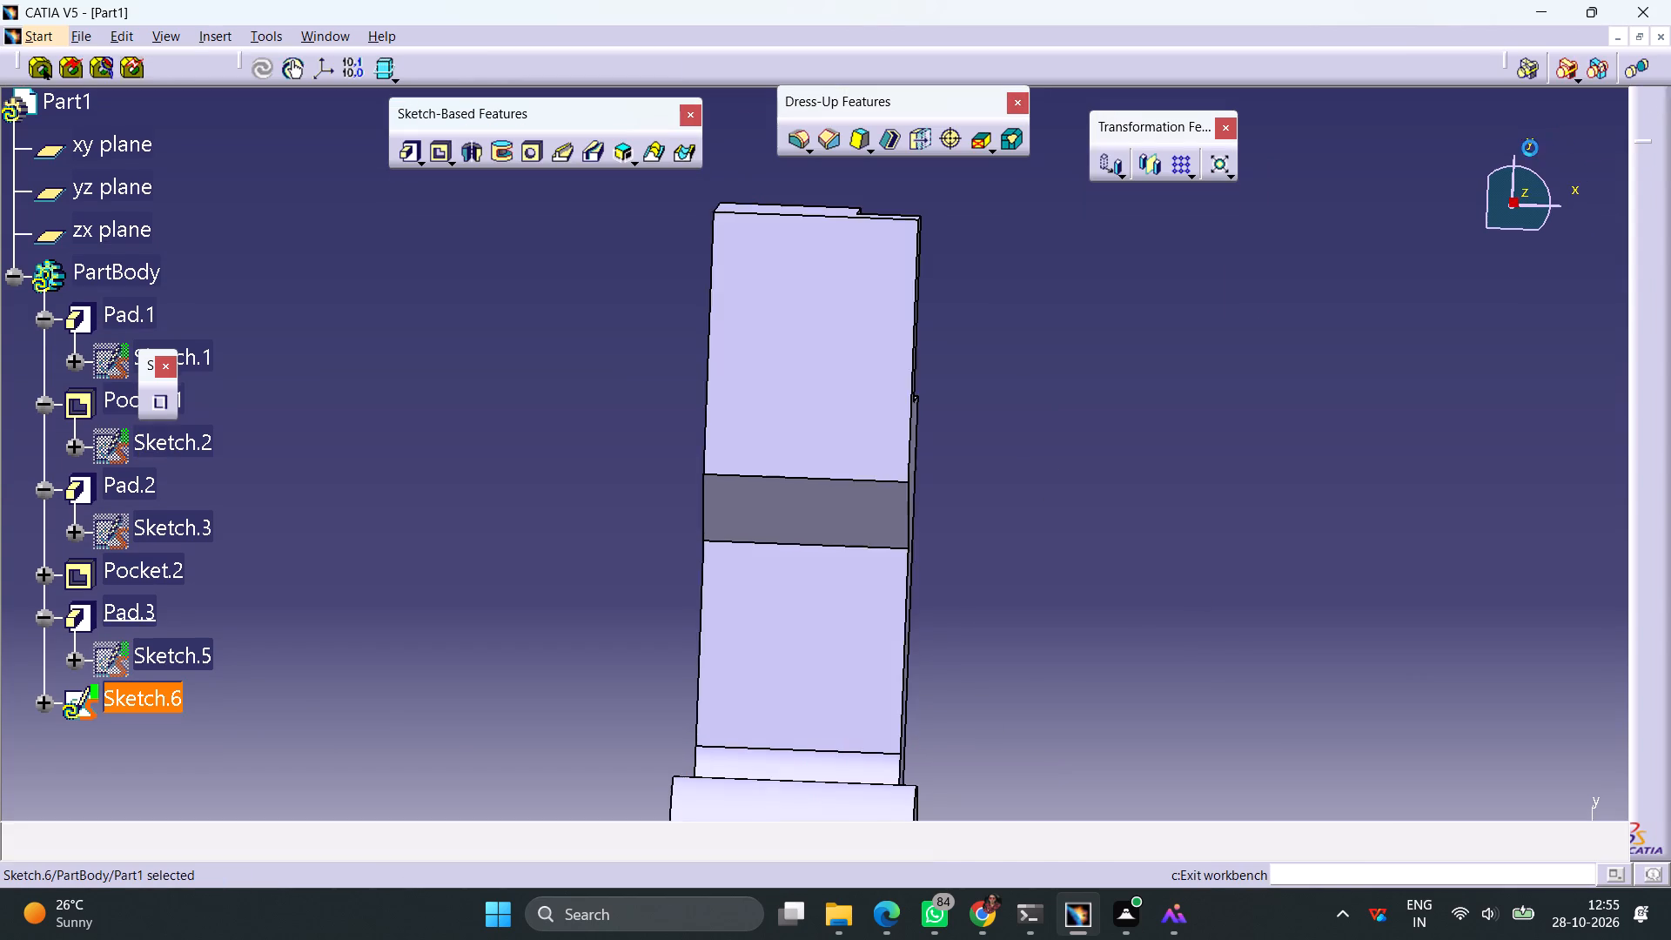
{"action": "left_click", "coordinate": [436, 154]}
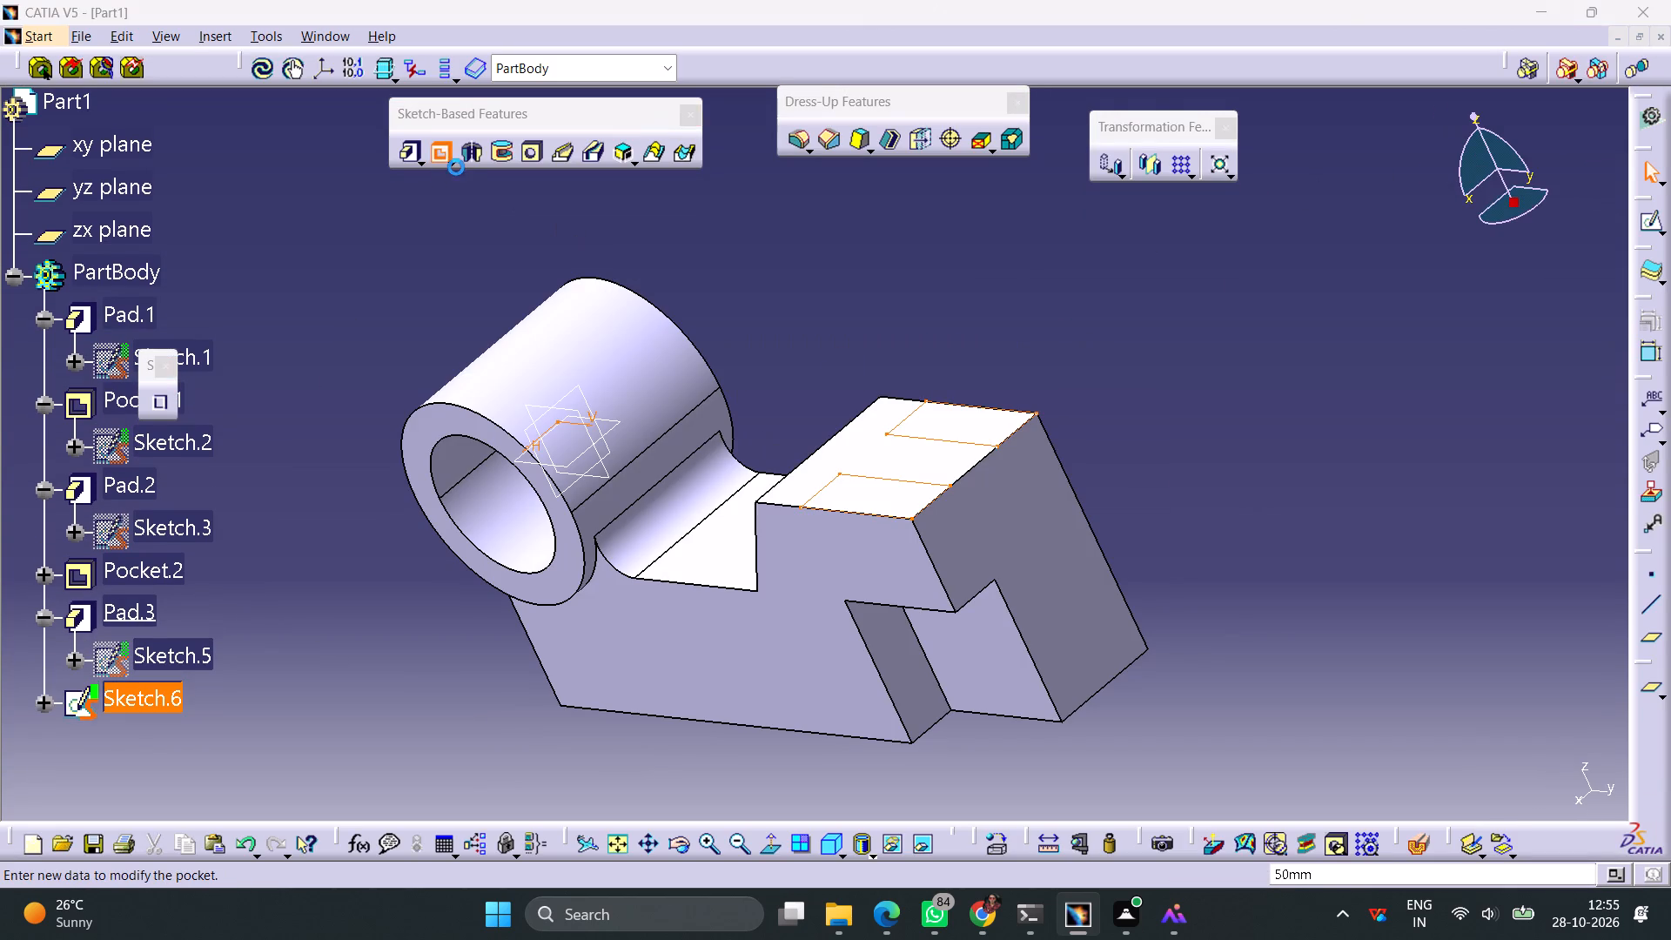
{"action": "left_click", "coordinate": [1387, 791]}
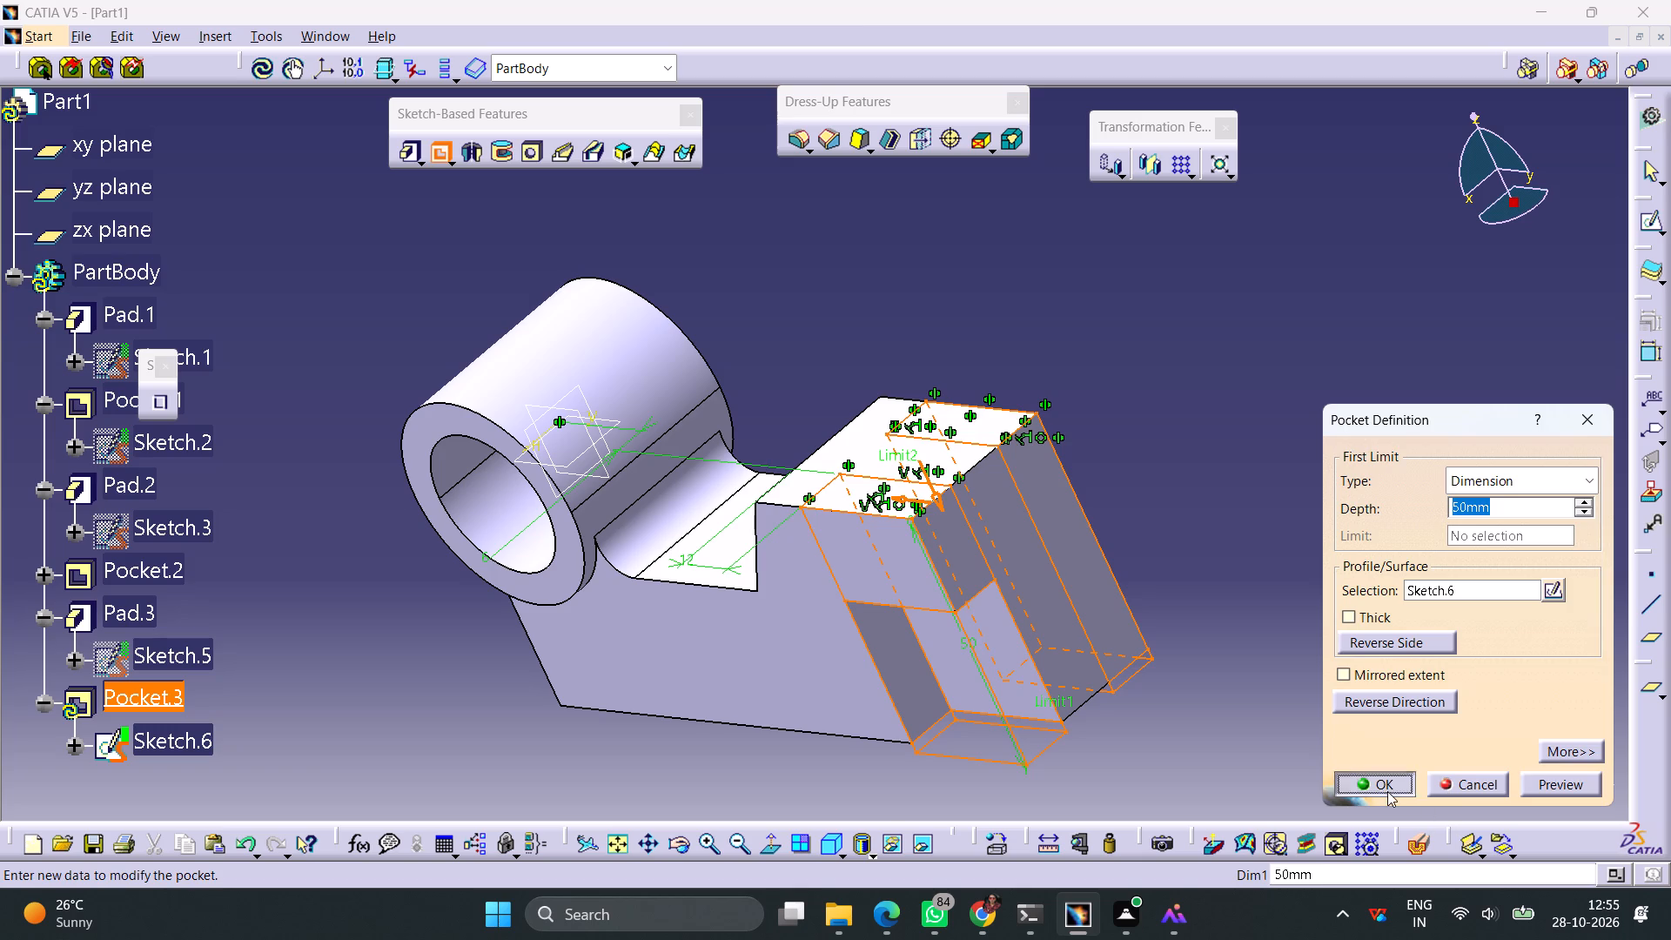
{"action": "left_click", "coordinate": [1307, 605]}
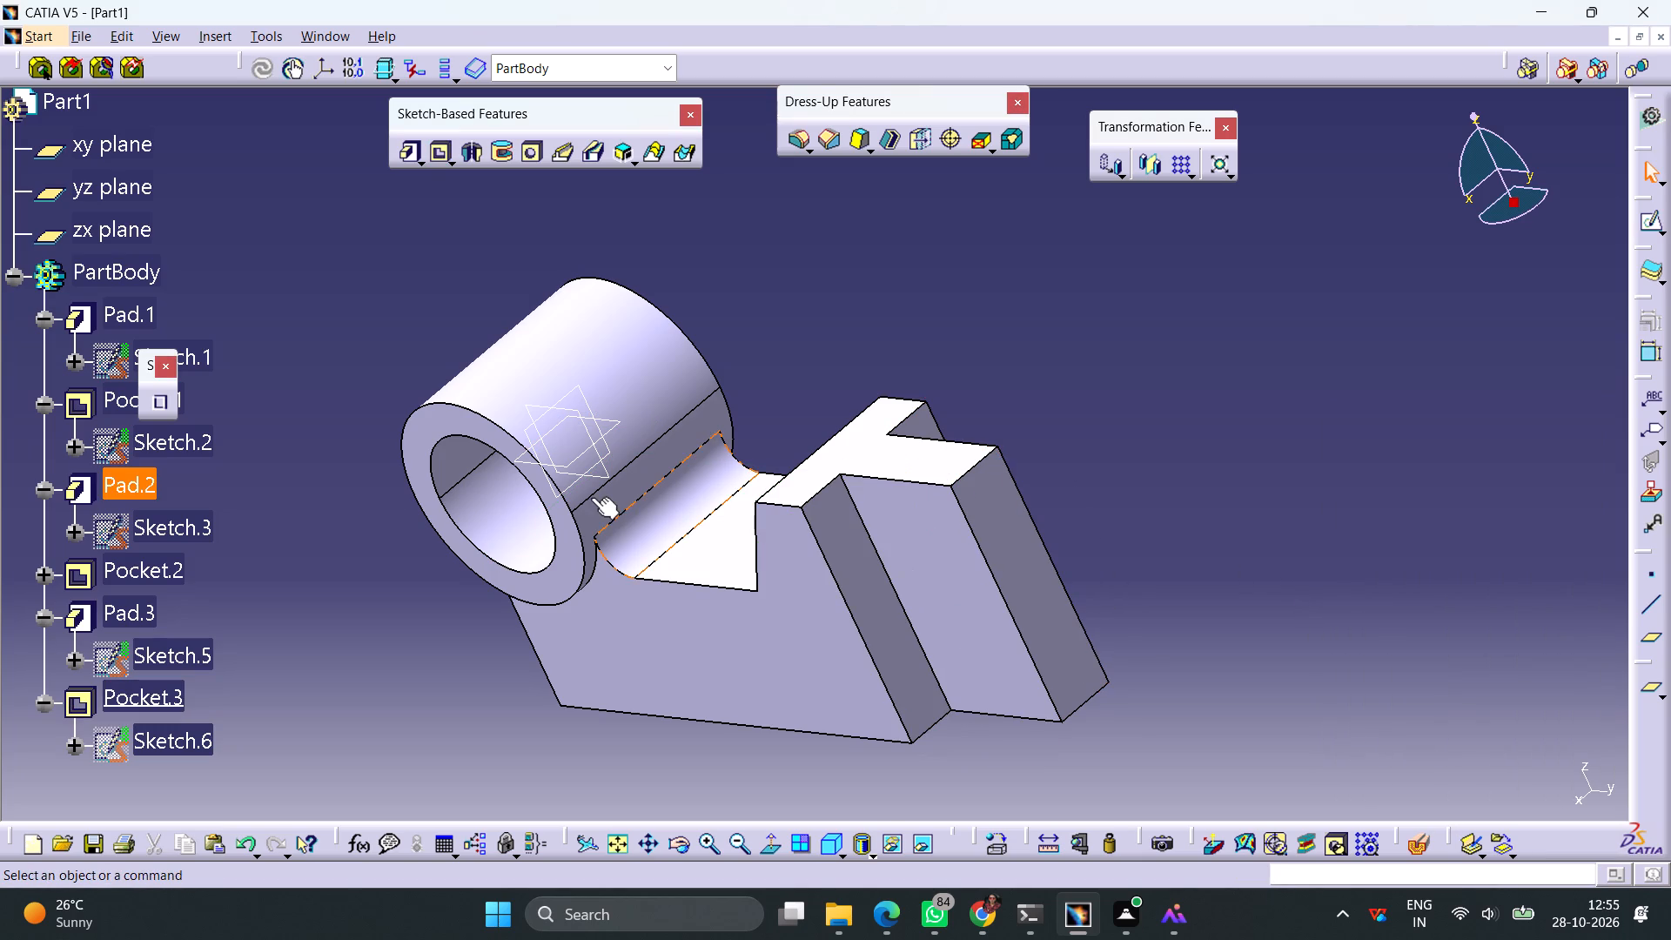
Start a new sketch on the arm's flat underside face.
{"action": "middle_click_drag", "start_coordinate": [909, 389], "coordinate": [908, 425], "text": "ctrl"}
{"action": "middle_click_drag", "start_coordinate": [510, 584], "coordinate": [534, 564]}
{"action": "right_click_drag", "start_coordinate": [510, 584], "coordinate": [534, 564]}
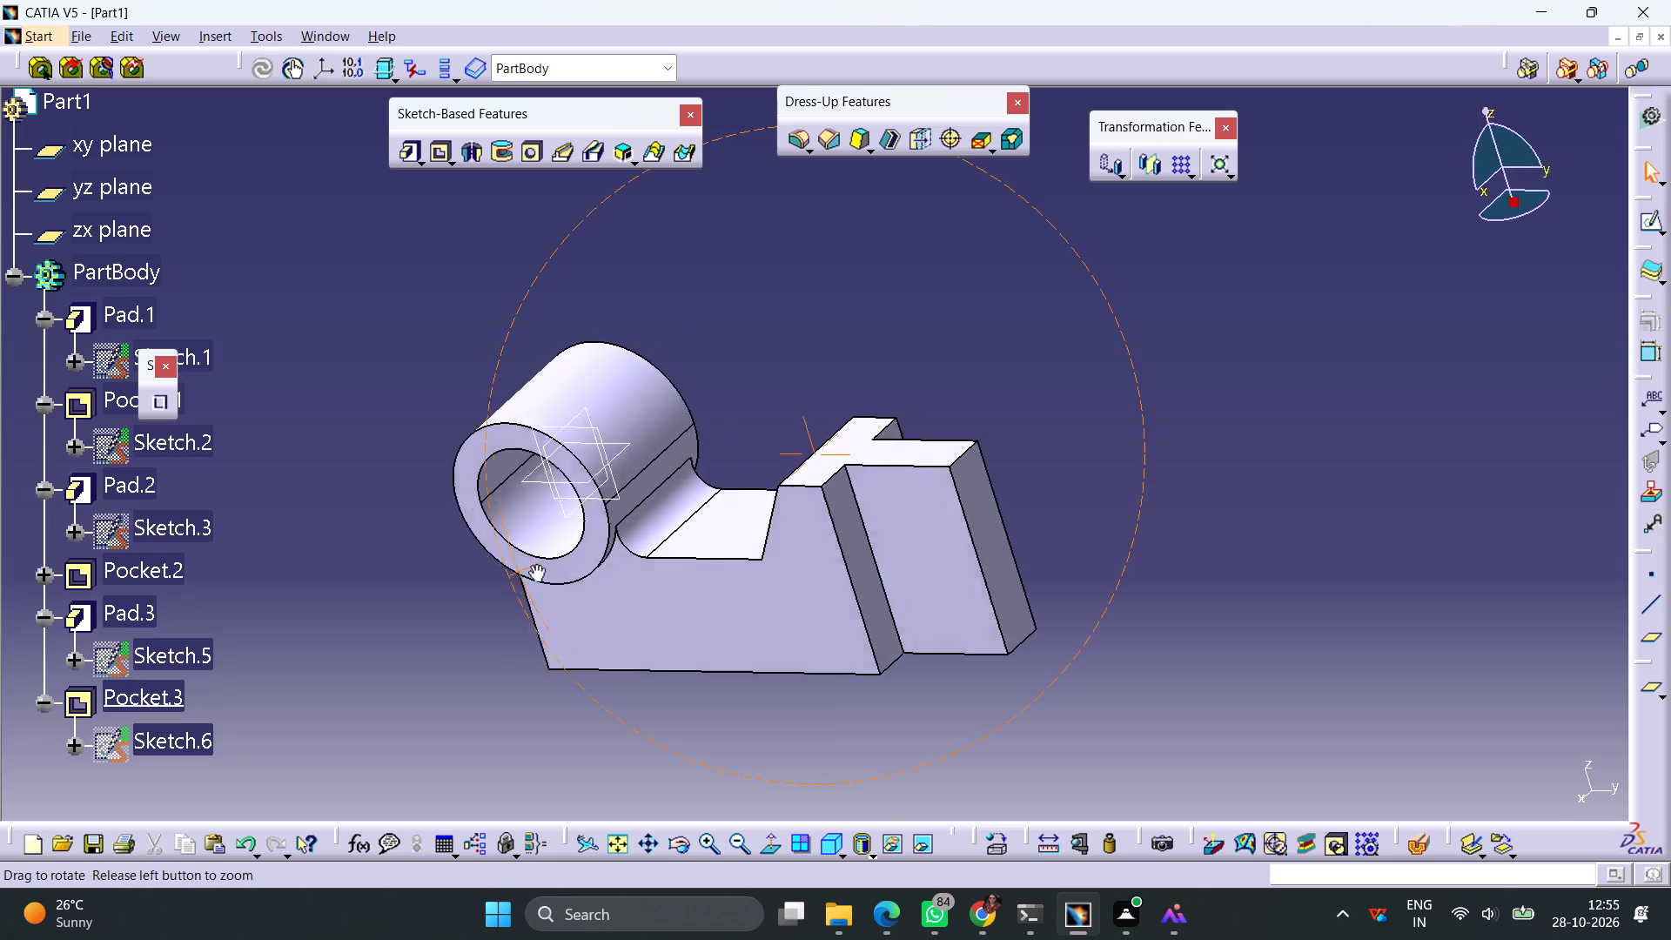
{"action": "middle_click_drag", "start_coordinate": [534, 564], "coordinate": [667, 457]}
{"action": "right_click_drag", "start_coordinate": [534, 564], "coordinate": [667, 457]}
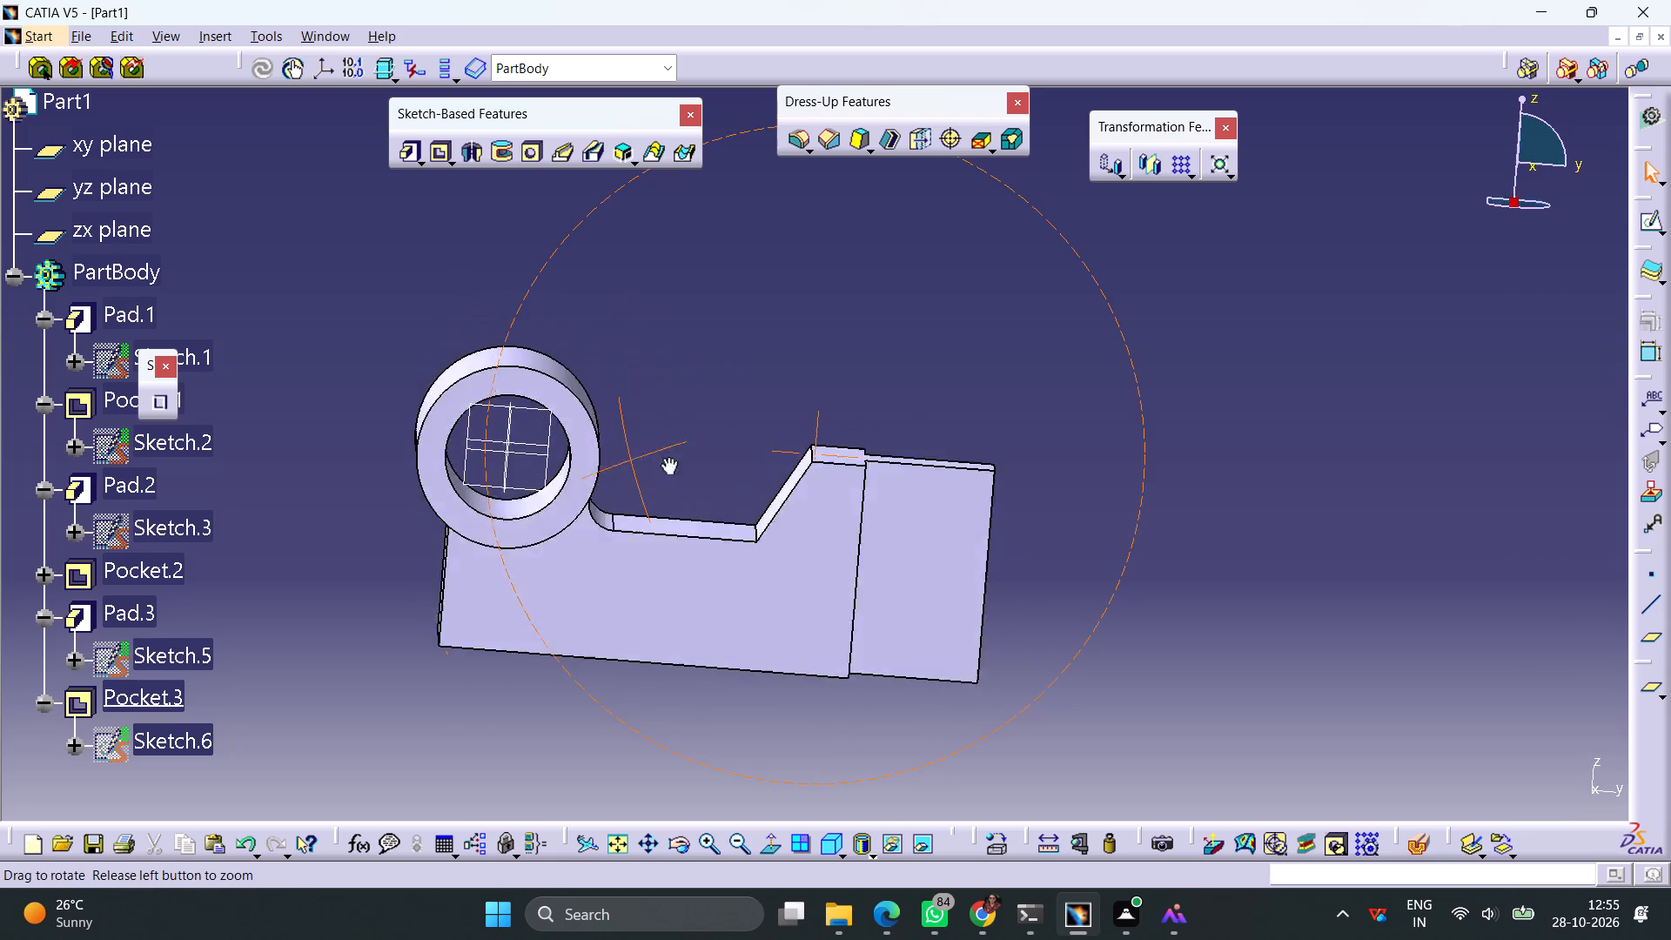
{"action": "right_click_drag", "start_coordinate": [667, 457], "coordinate": [698, 512]}
{"action": "middle_click_drag", "start_coordinate": [667, 457], "coordinate": [698, 512]}
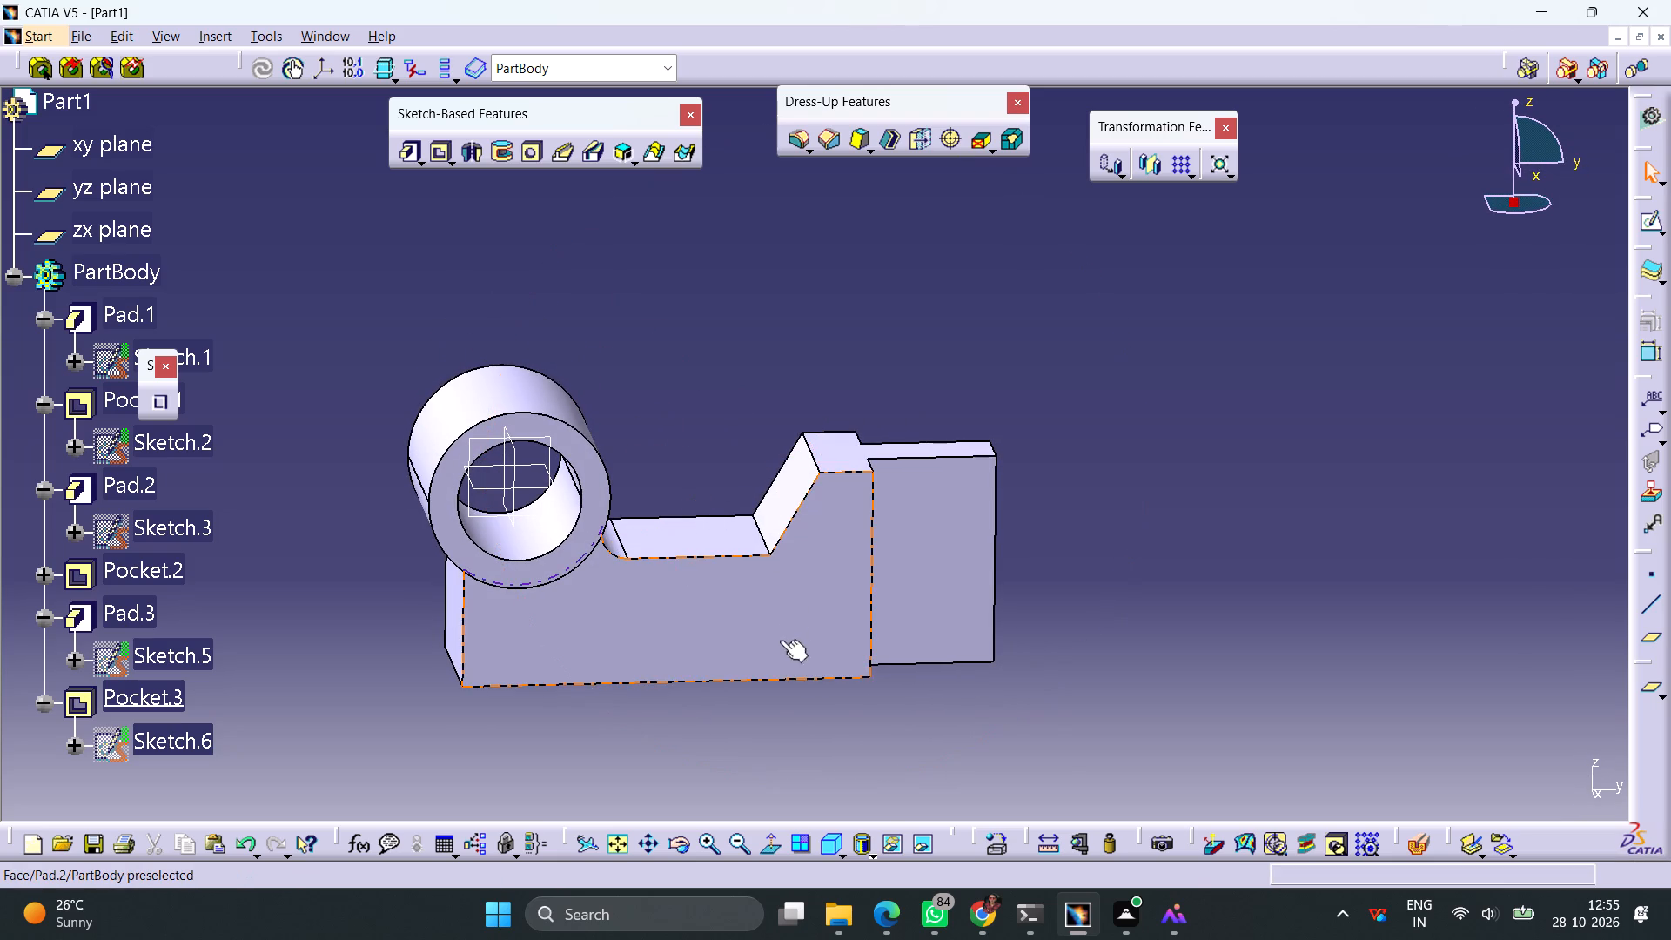
{"action": "middle_click_drag", "start_coordinate": [797, 752], "coordinate": [735, 470]}
{"action": "right_click_drag", "start_coordinate": [797, 752], "coordinate": [735, 470]}
{"action": "left_click", "coordinate": [732, 589]}
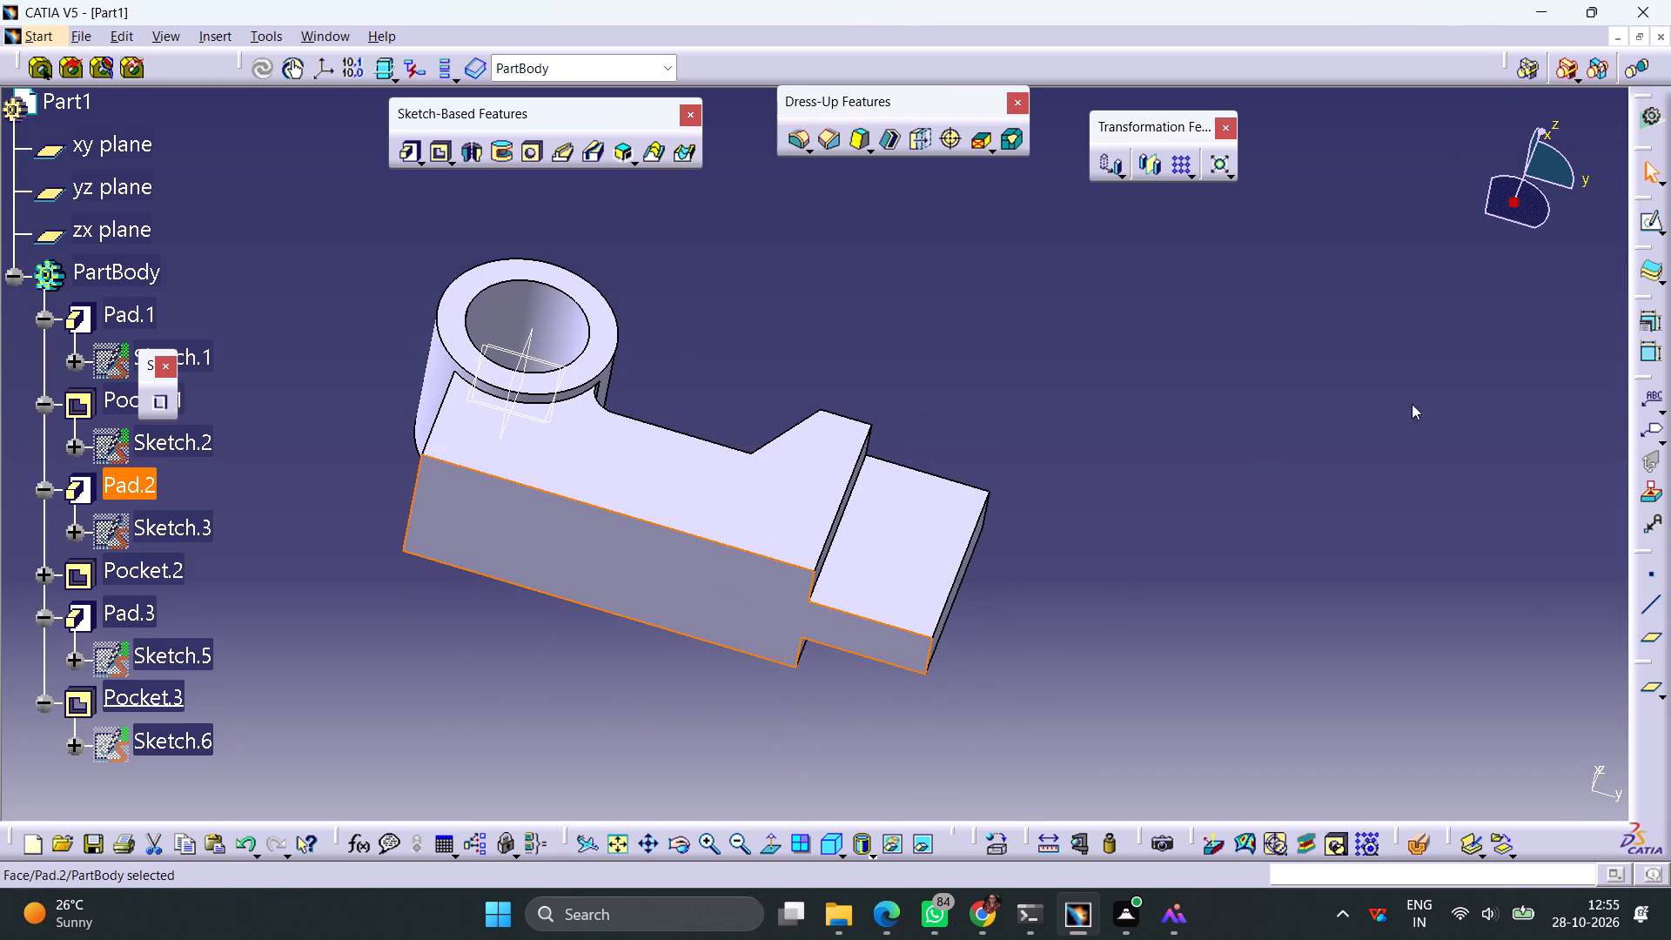
{"action": "left_click", "coordinate": [1644, 224]}
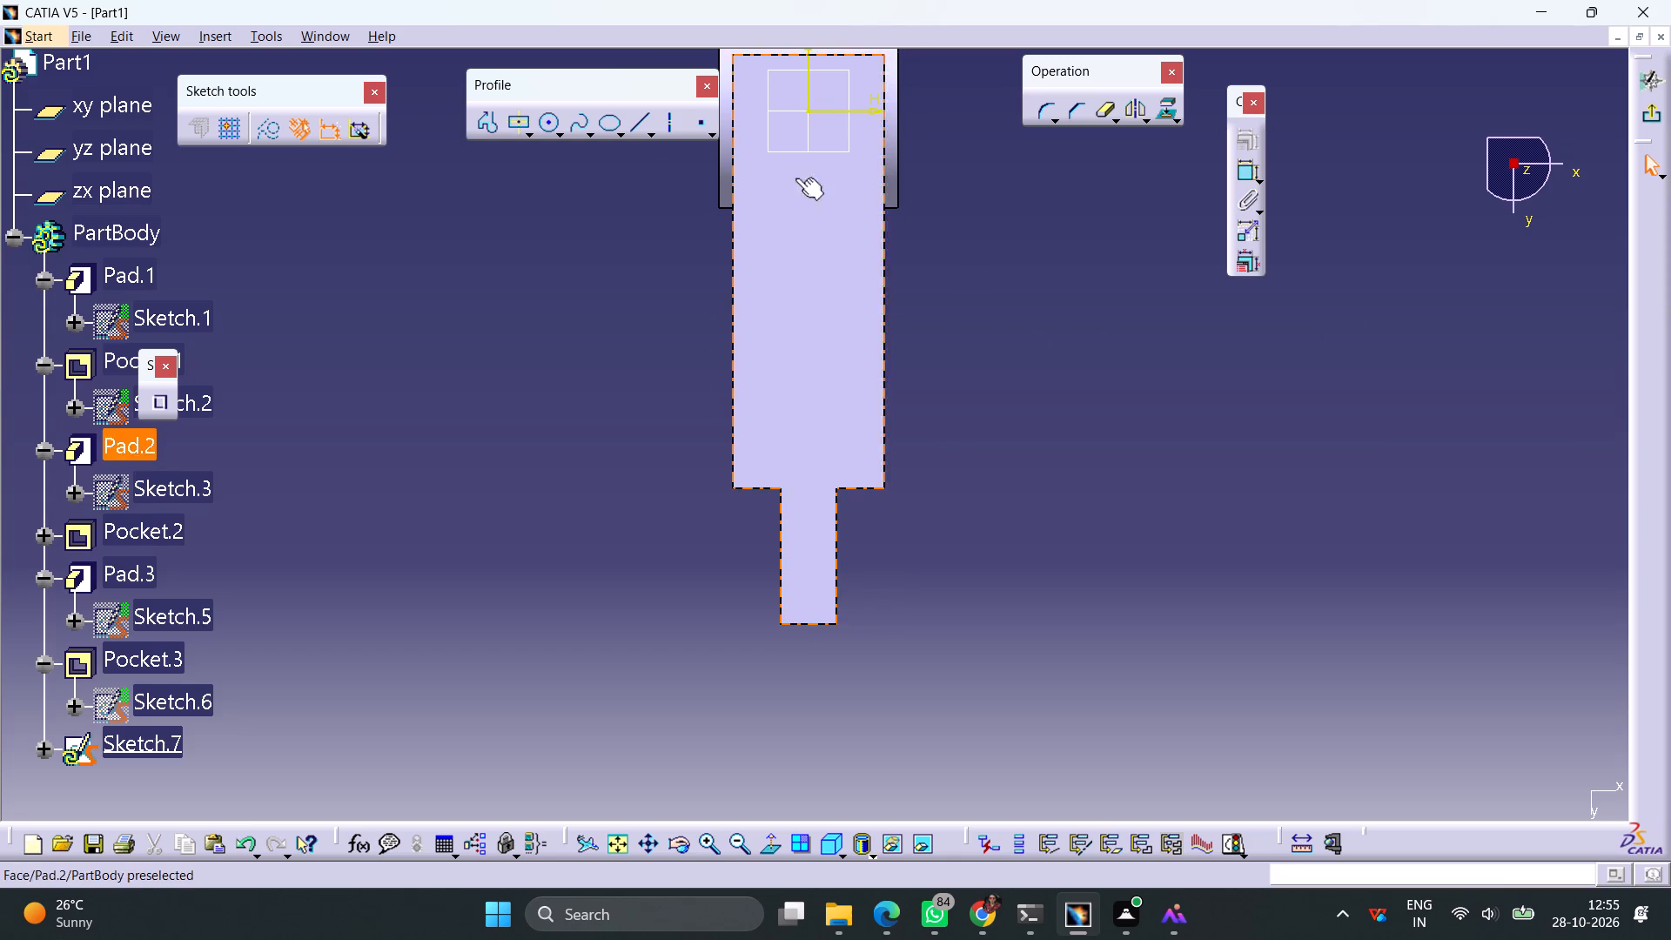
Sketch a horizontal line about 17 mm long, extending outward from the arm's long side edge near the cylinder.
{"action": "left_click", "coordinate": [637, 124]}
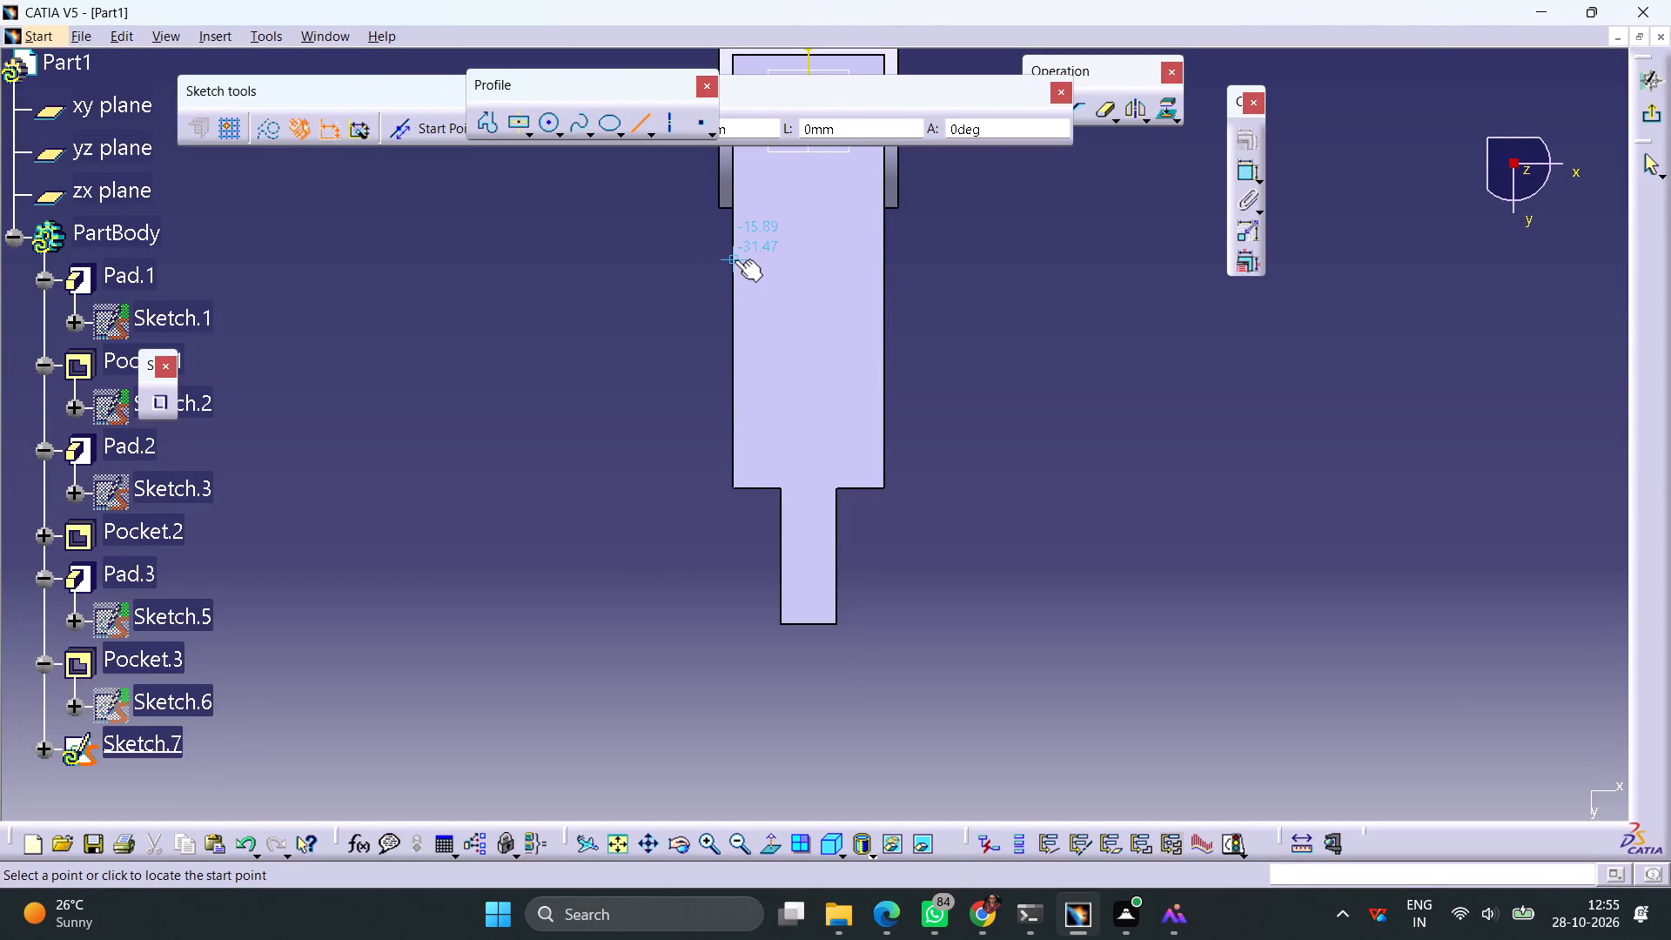
{"action": "left_click", "coordinate": [735, 259]}
{"action": "left_click", "coordinate": [655, 257]}
Constrain the horizontal line at 38 mm from the underside face's end edge beneath the cylinder.
{"action": "middle_click_drag", "start_coordinate": [903, 285], "coordinate": [903, 309]}
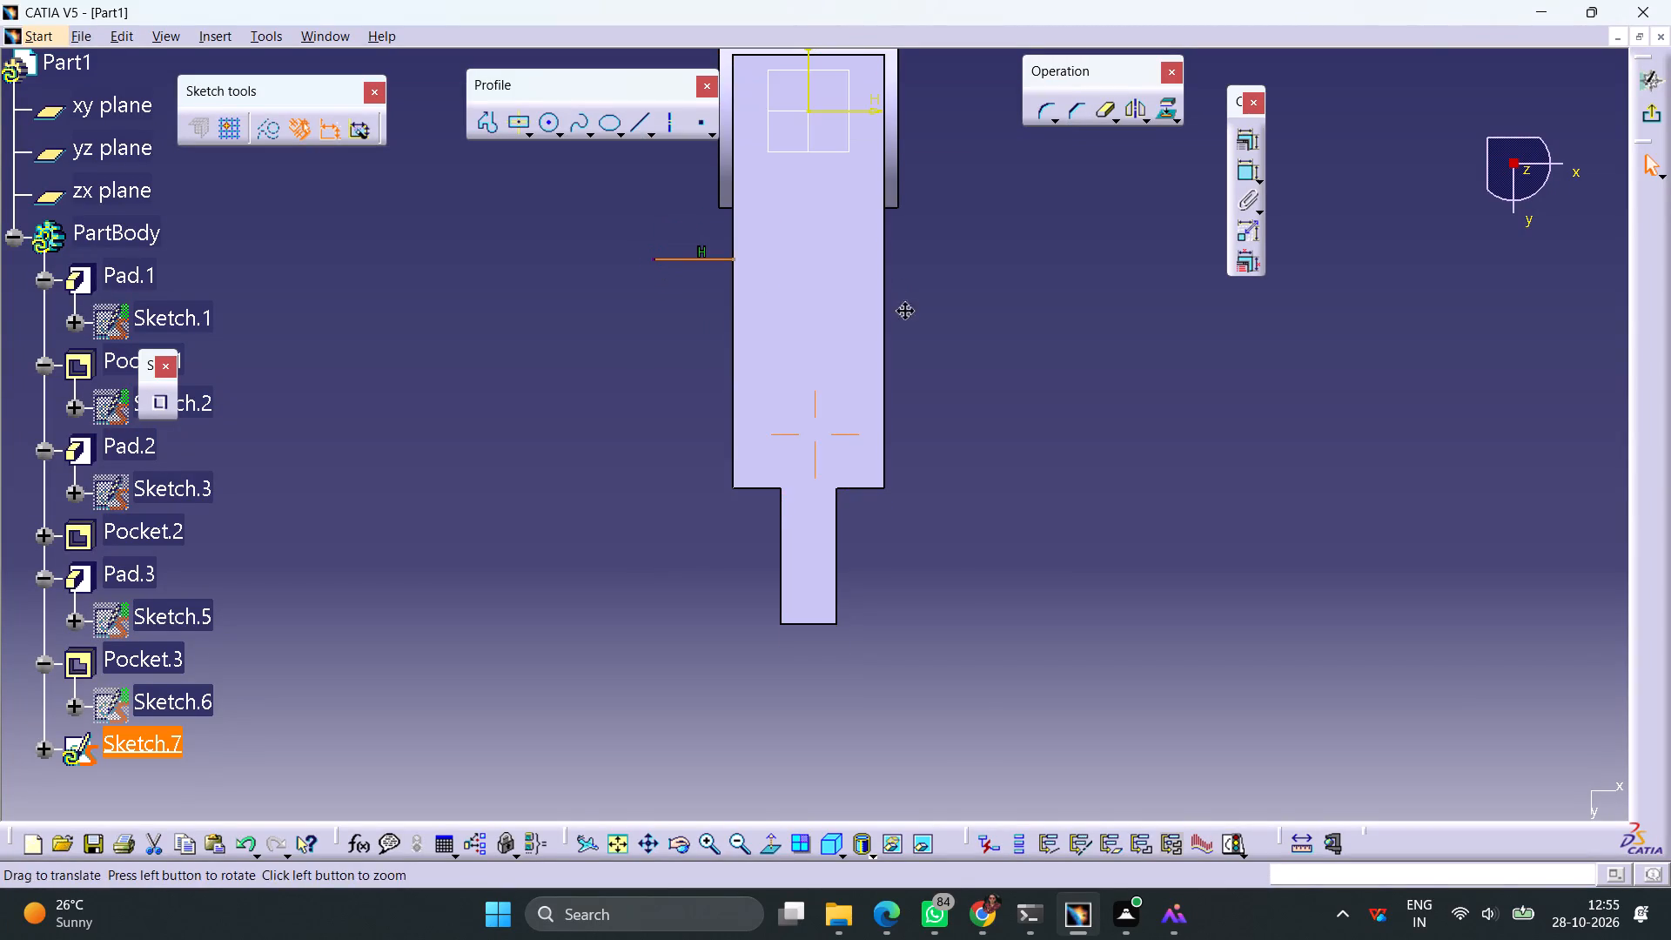
{"action": "middle_click_drag", "start_coordinate": [903, 309], "coordinate": [902, 373]}
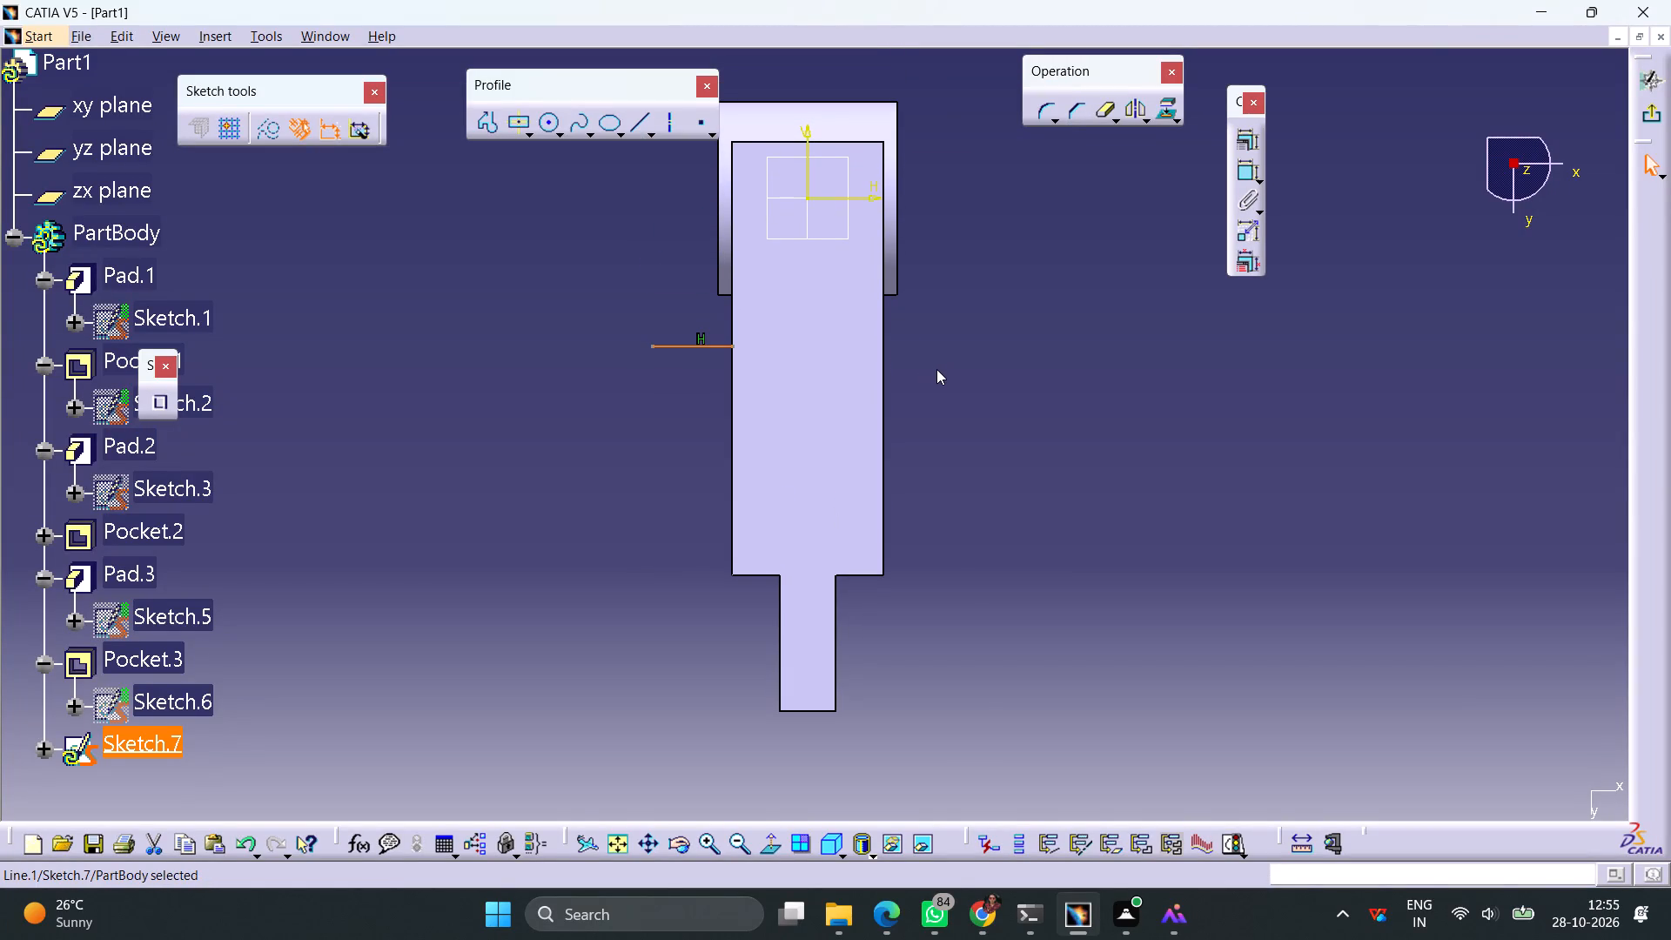
{"action": "middle_click_drag", "start_coordinate": [959, 361], "coordinate": [856, 325]}
{"action": "right_click_drag", "start_coordinate": [959, 361], "coordinate": [856, 325]}
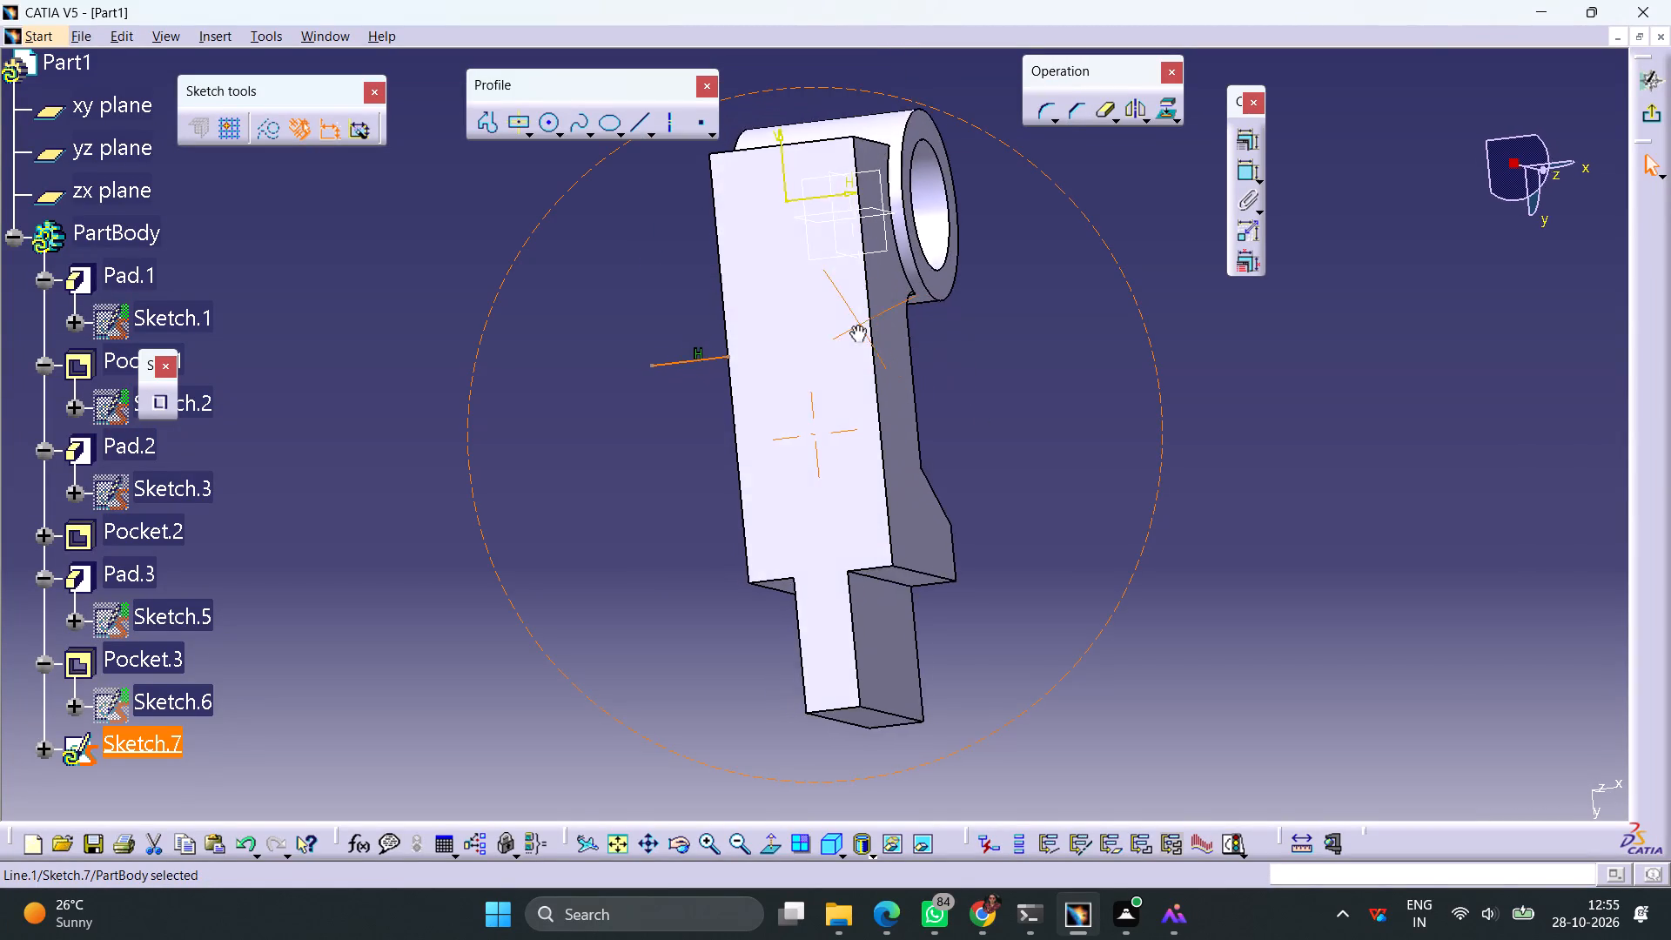
{"action": "right_click_drag", "start_coordinate": [856, 325], "coordinate": [900, 323]}
{"action": "middle_click_drag", "start_coordinate": [856, 325], "coordinate": [900, 323]}
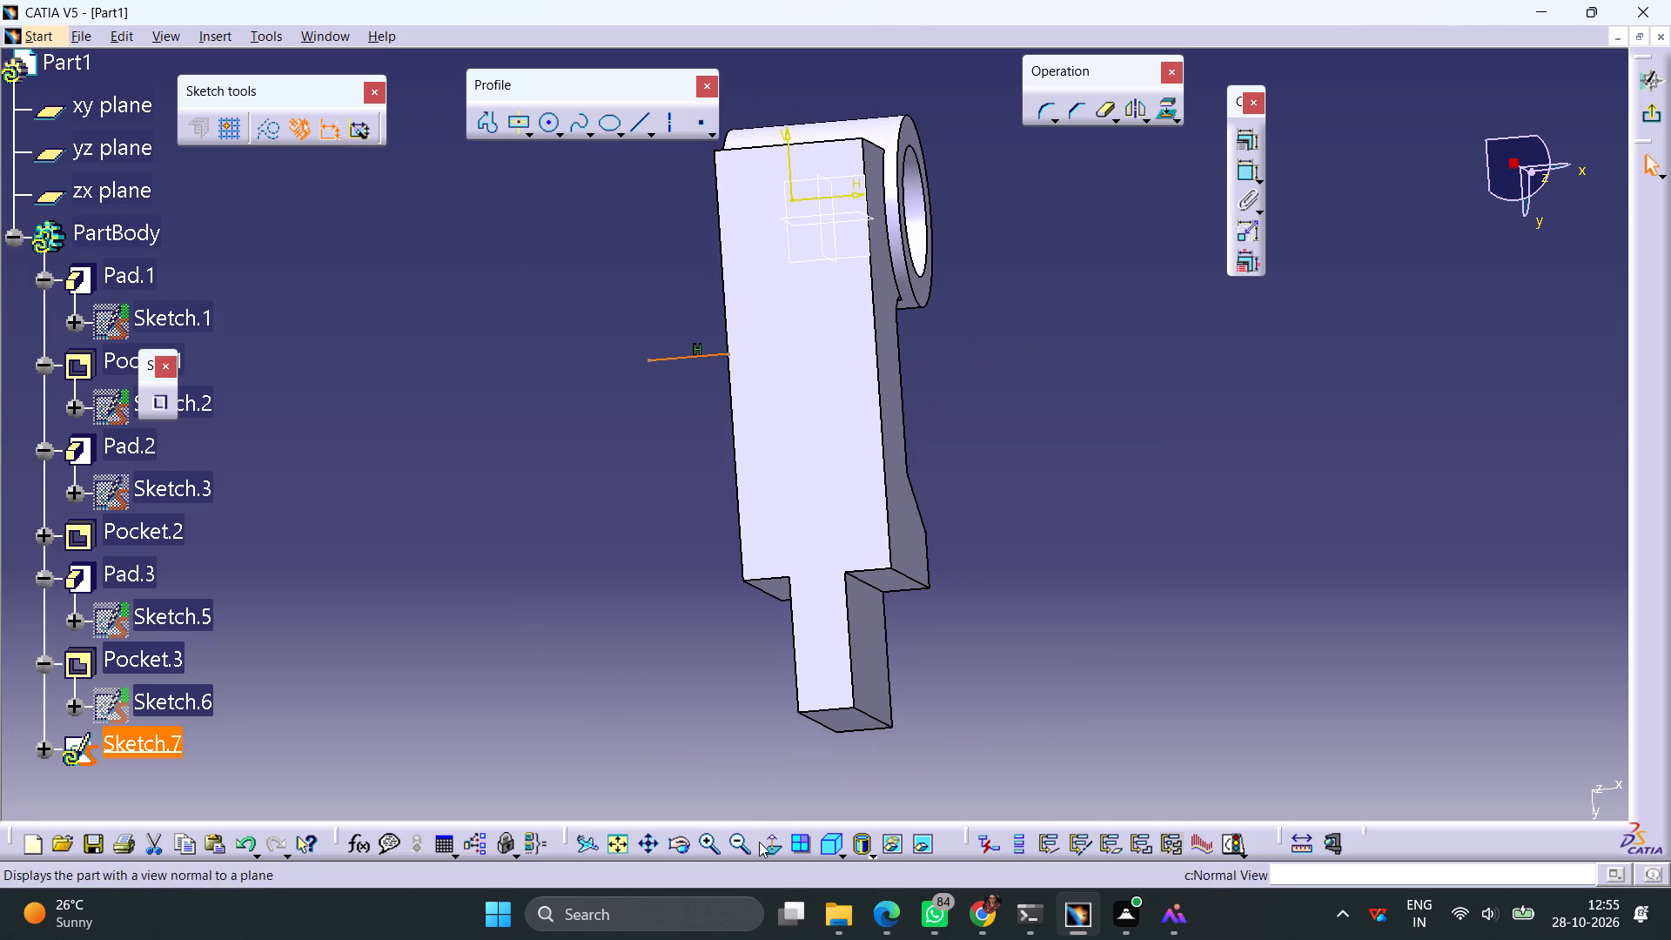
{"action": "left_click", "coordinate": [768, 848]}
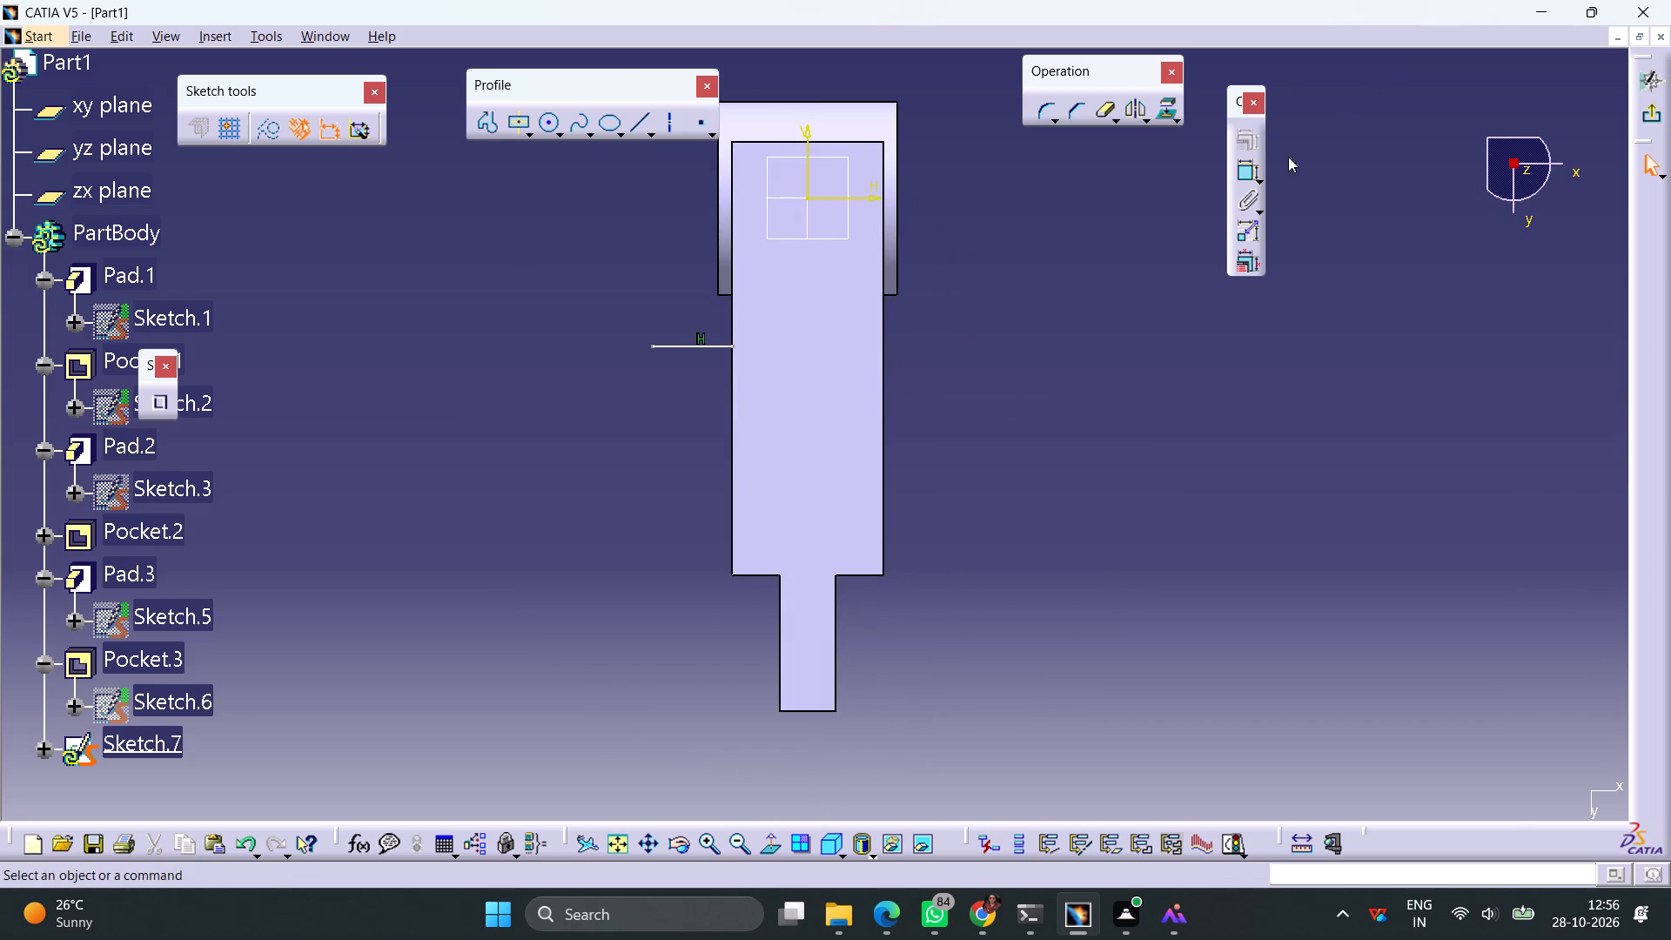
{"action": "left_click", "coordinate": [1247, 166]}
{"action": "left_click", "coordinate": [673, 347]}
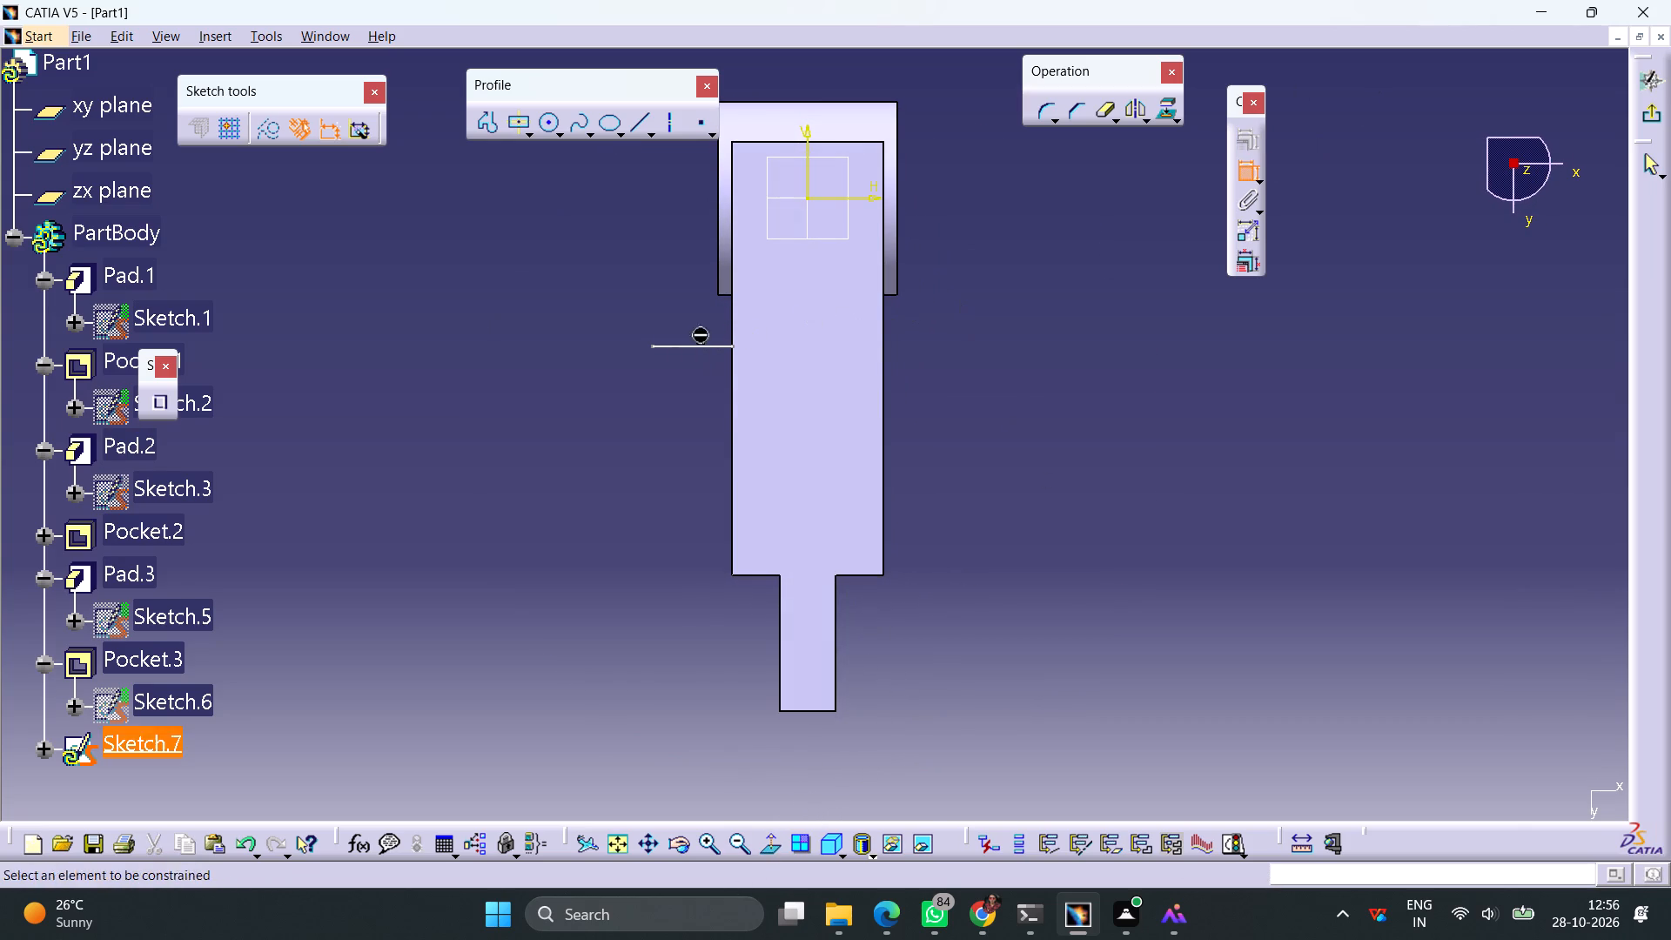
{"action": "left_click", "coordinate": [762, 143]}
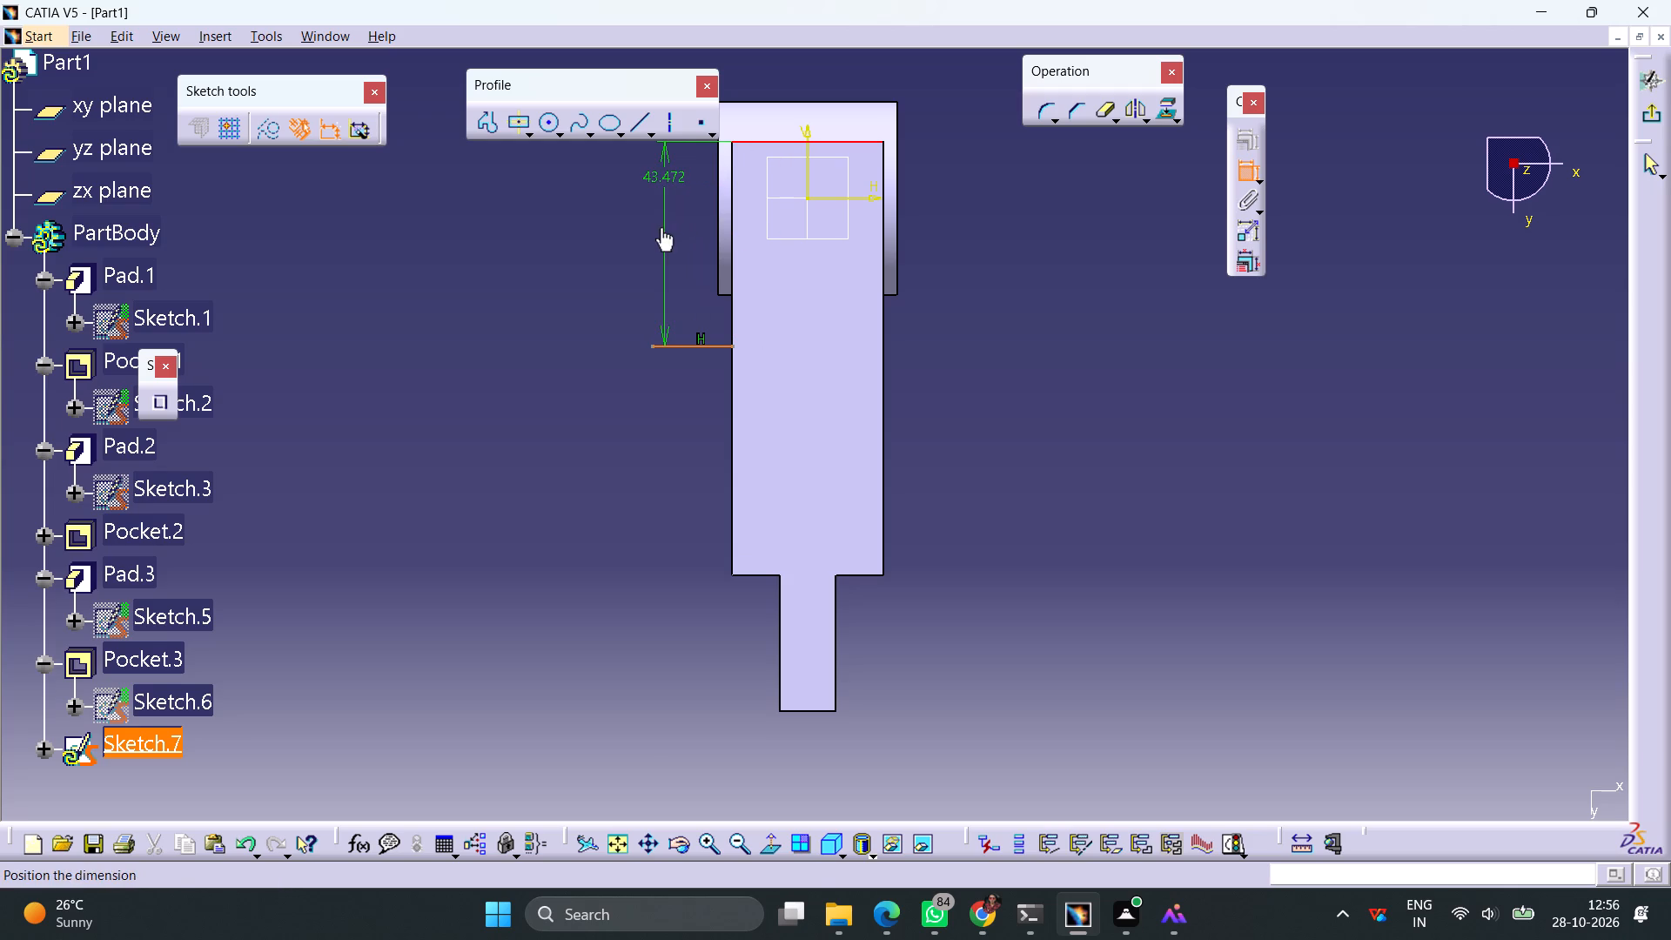
{"action": "left_click", "coordinate": [660, 227]}
{"action": "double_click", "coordinate": [668, 198]}
{"action": "type", "text": "38"}
{"action": "key", "text": "Return"}
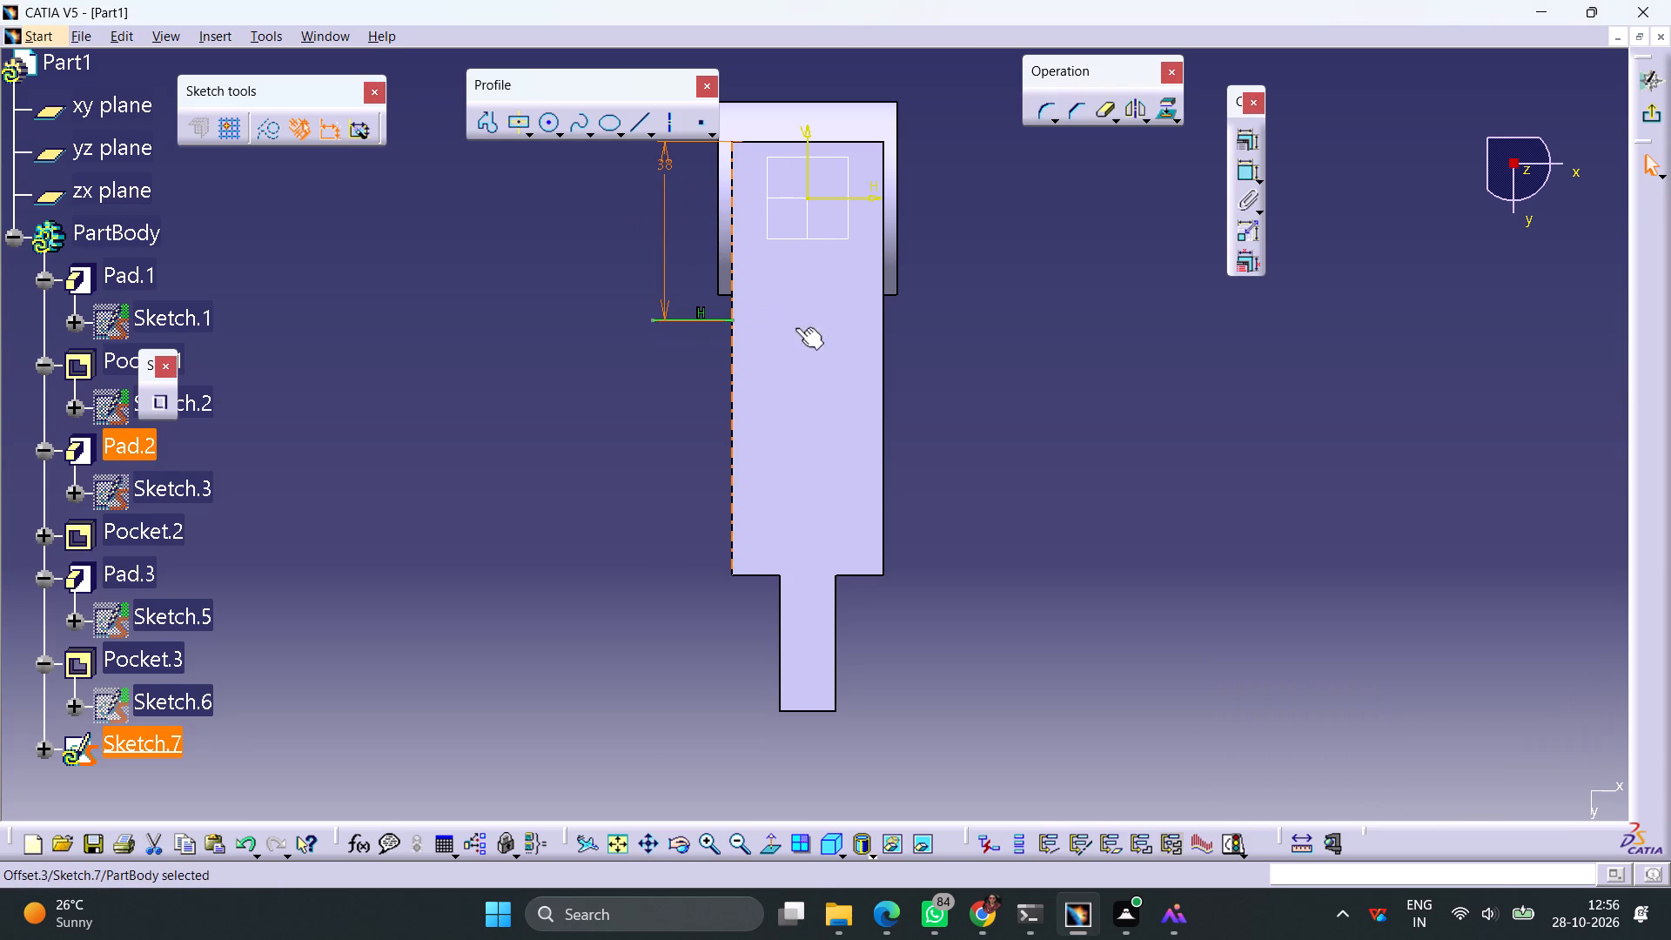
Make the horizontal line's inner endpoint coincident with the arm's long side edge.
{"action": "left_click", "coordinate": [735, 322]}
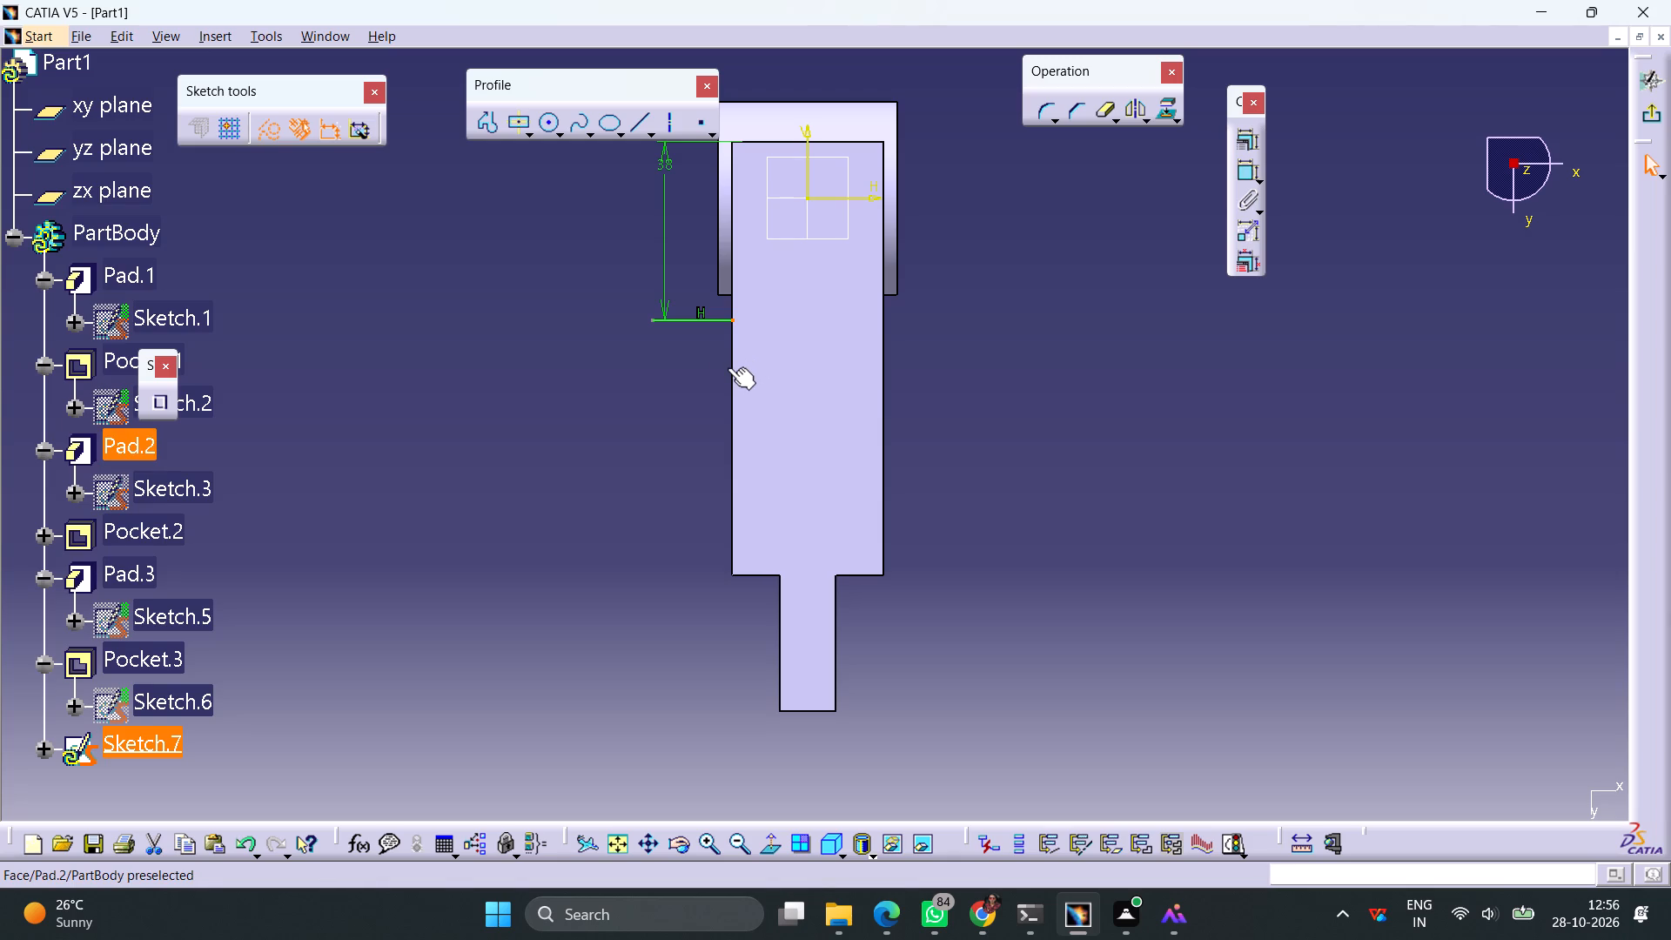
{"action": "left_click", "coordinate": [728, 367], "text": "ctrl"}
{"action": "left_click", "coordinate": [1249, 147]}
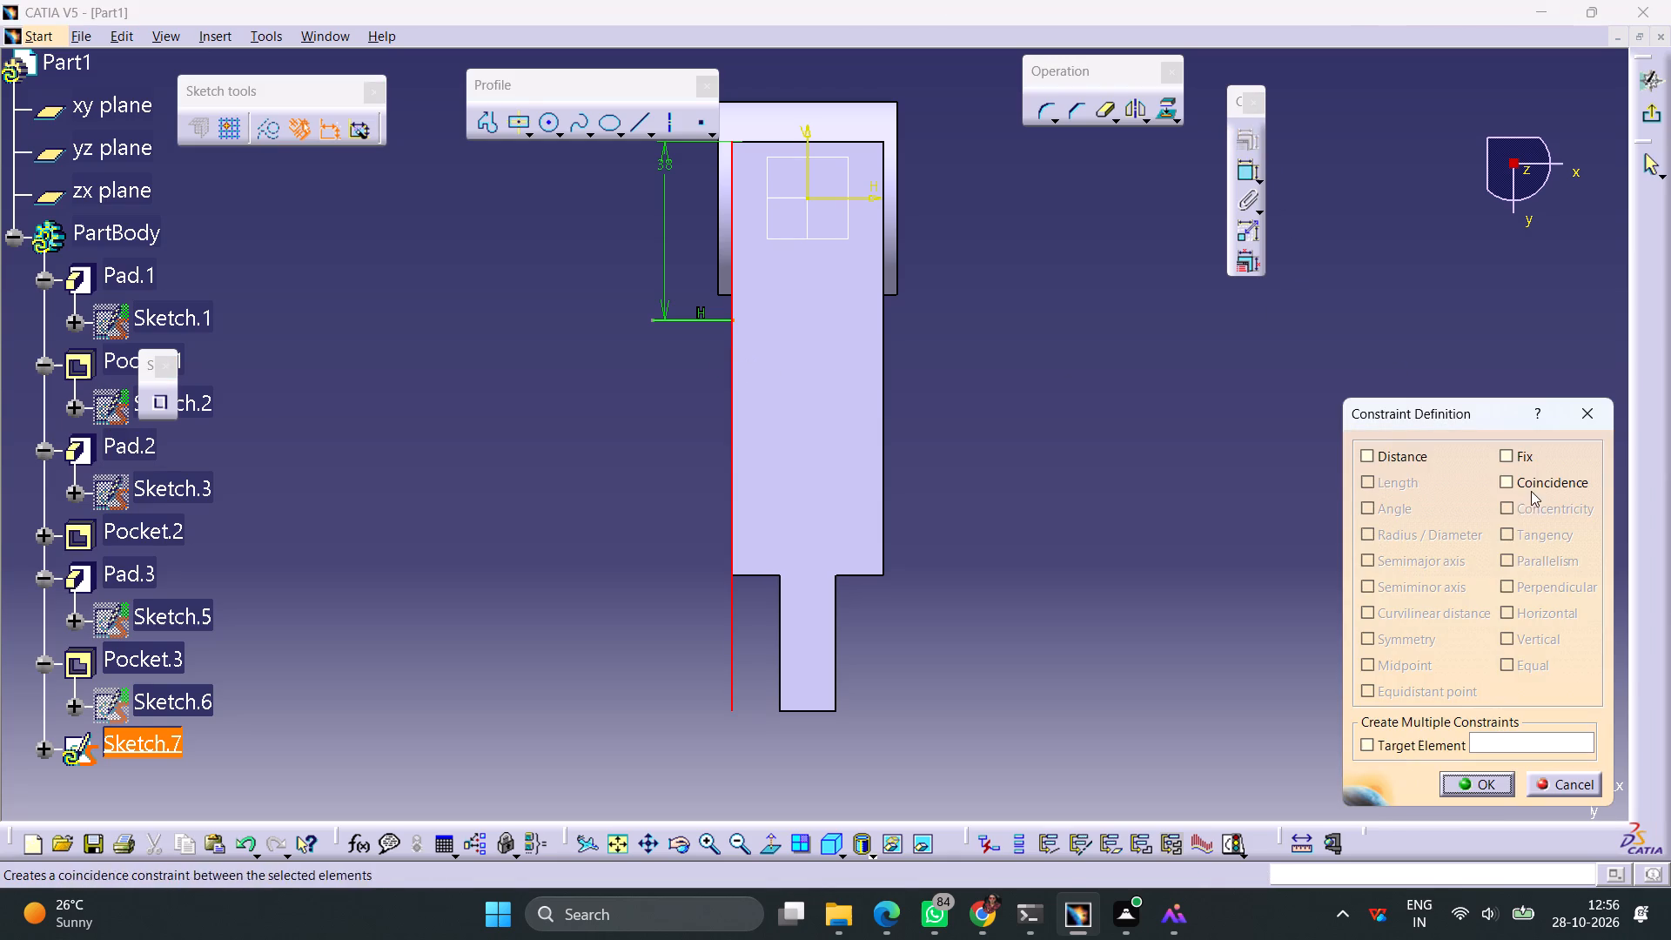
{"action": "left_click", "coordinate": [1531, 480]}
{"action": "left_click", "coordinate": [1460, 790]}
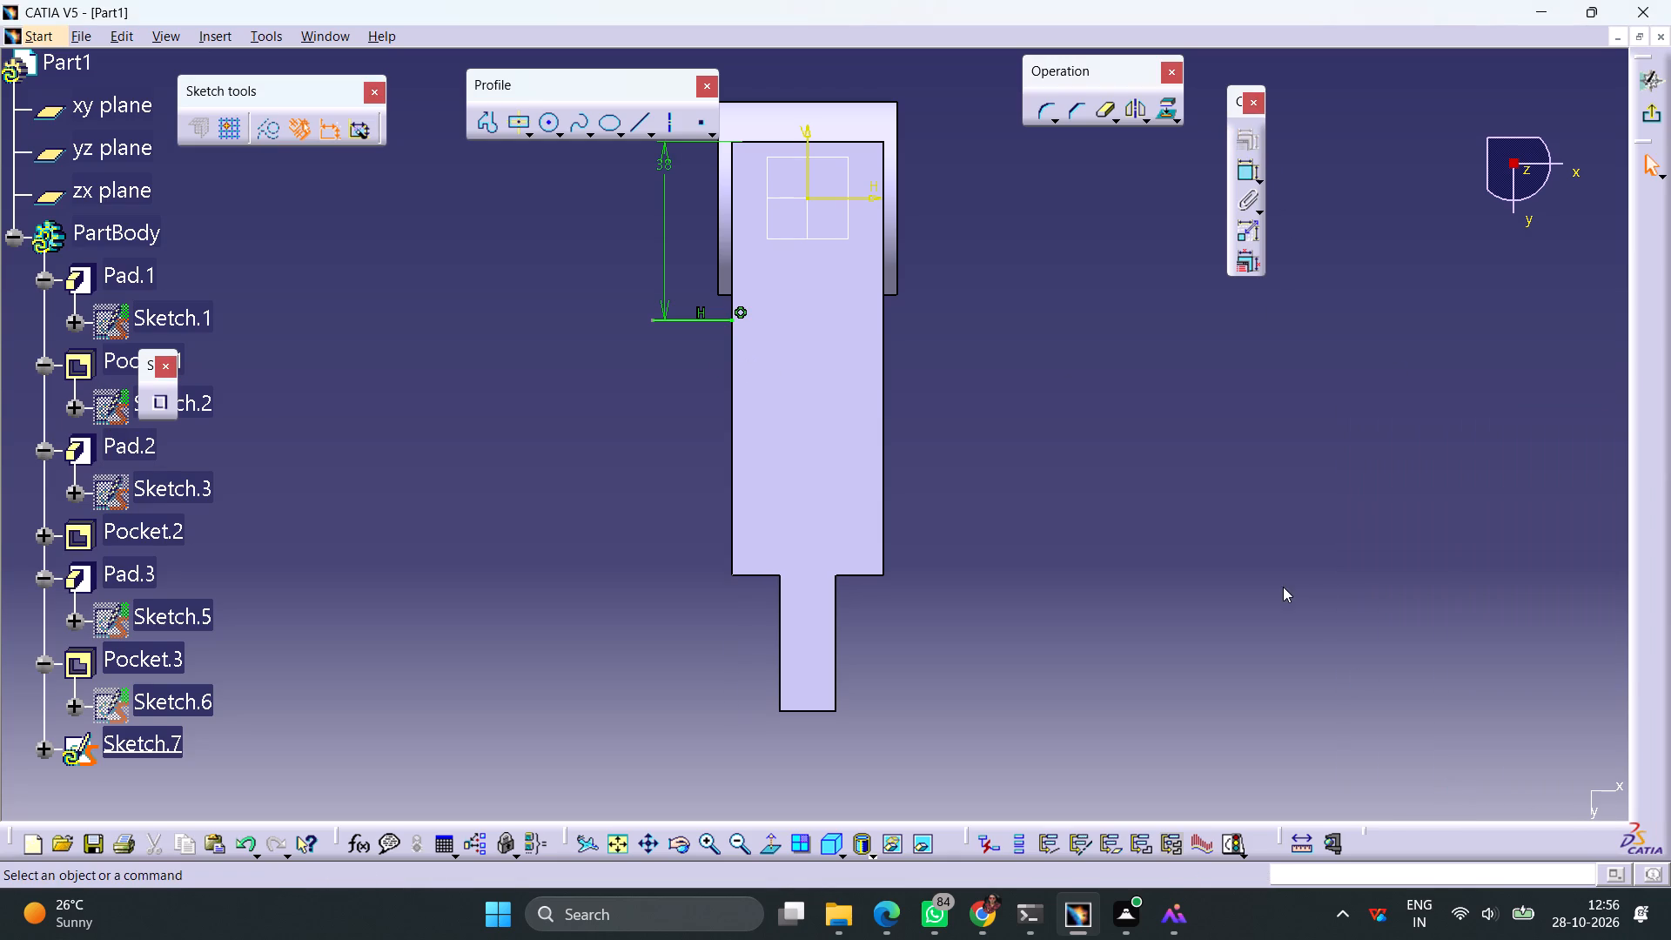
{"action": "left_click", "coordinate": [1283, 587]}
Dimension the horizontal line's length and set it to 16 mm.
{"action": "left_click", "coordinate": [690, 319]}
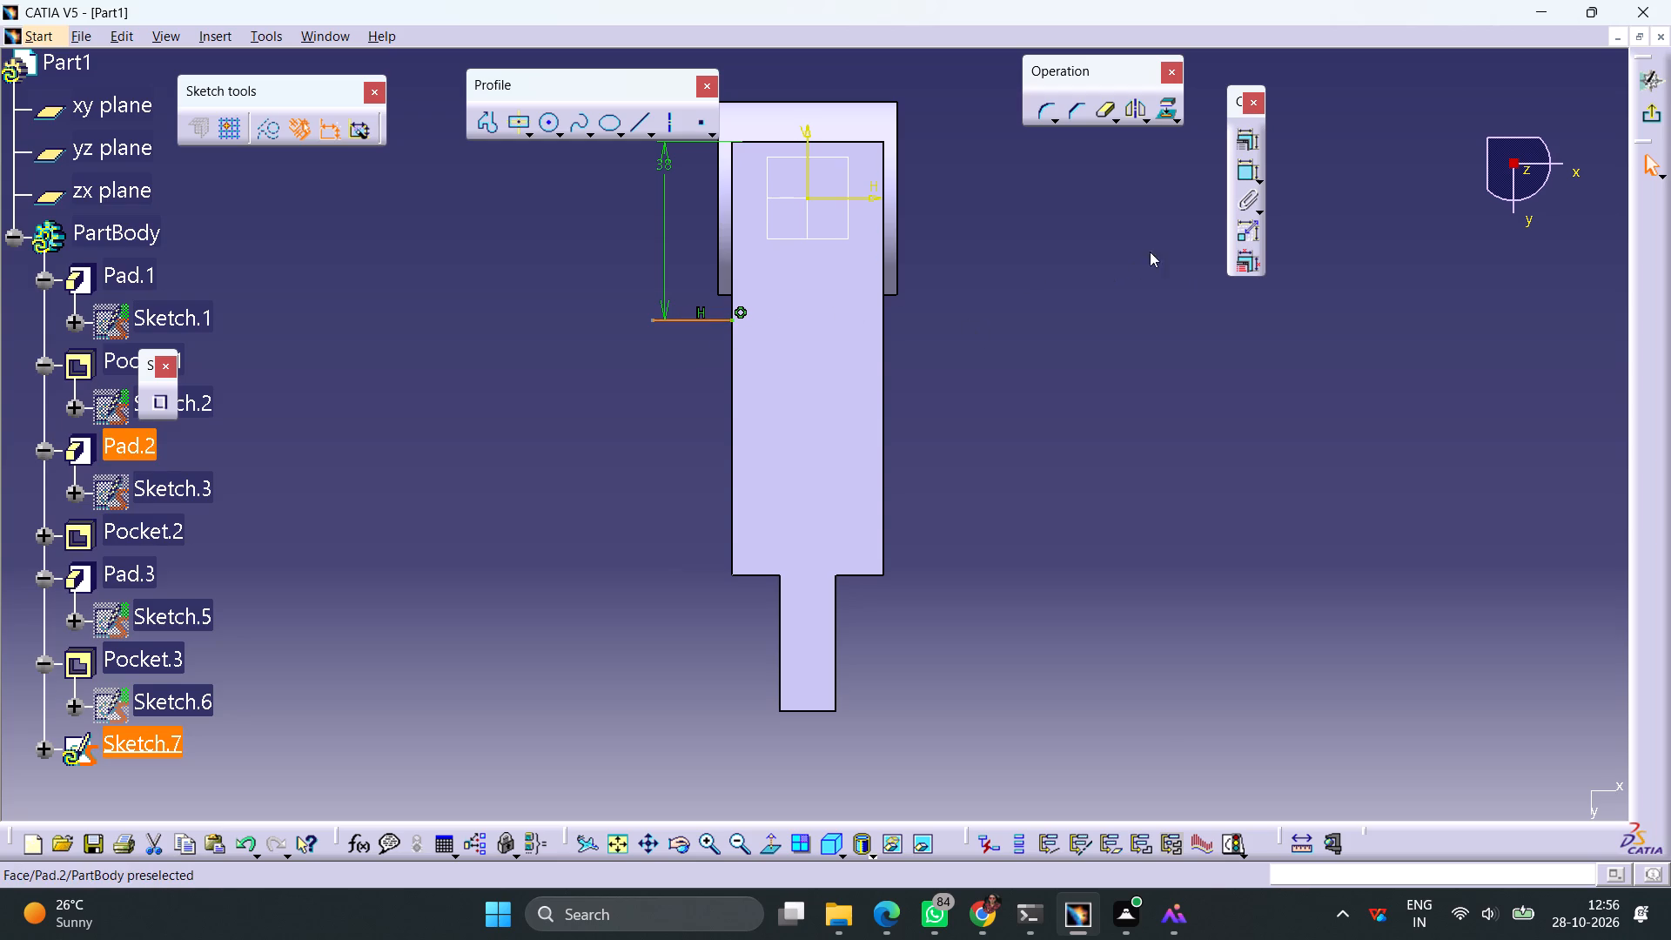
{"action": "left_click", "coordinate": [1242, 173]}
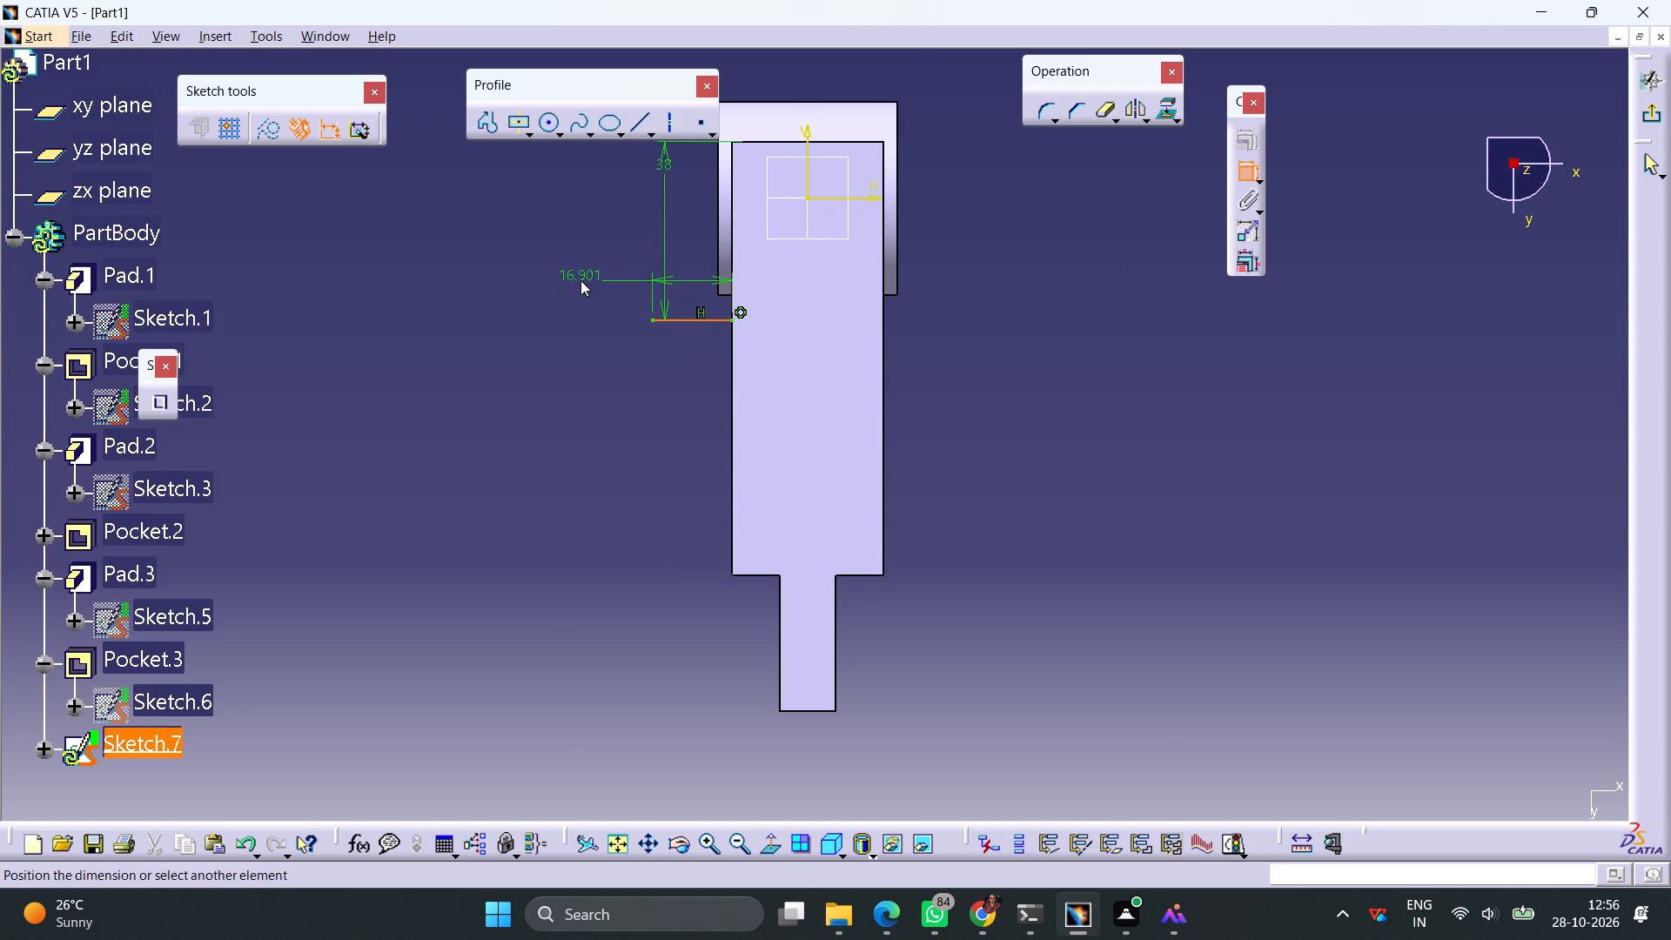
{"action": "left_click", "coordinate": [580, 280]}
{"action": "double_click", "coordinate": [575, 276]}
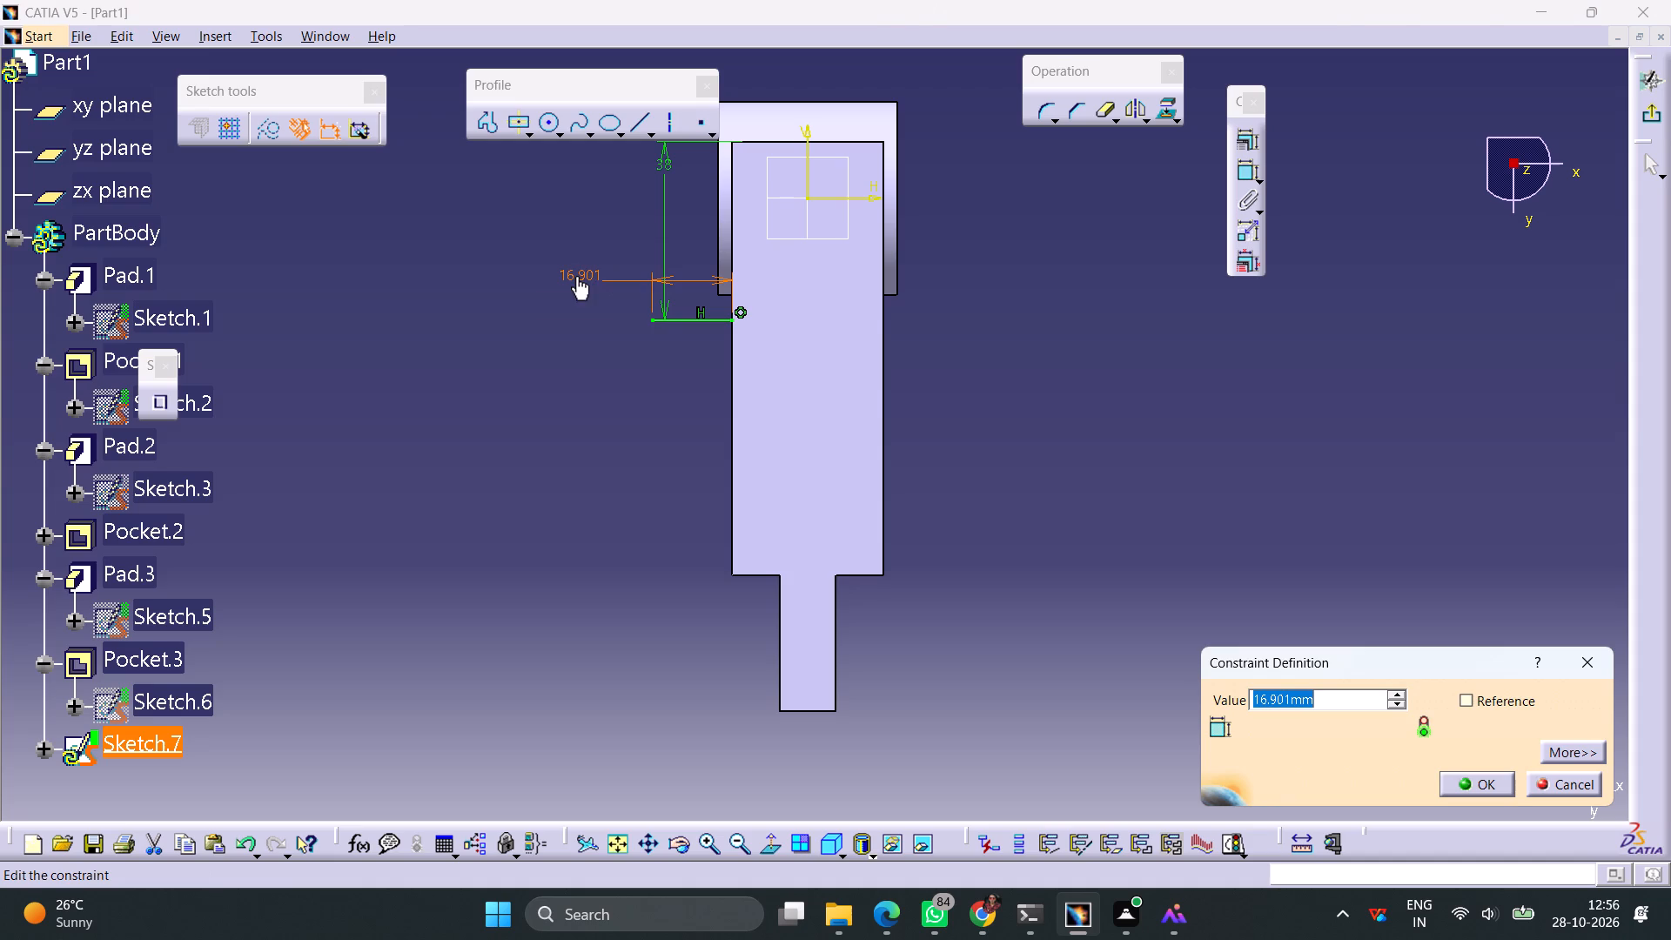
{"action": "type", "text": "16"}
{"action": "key", "text": "Return"}
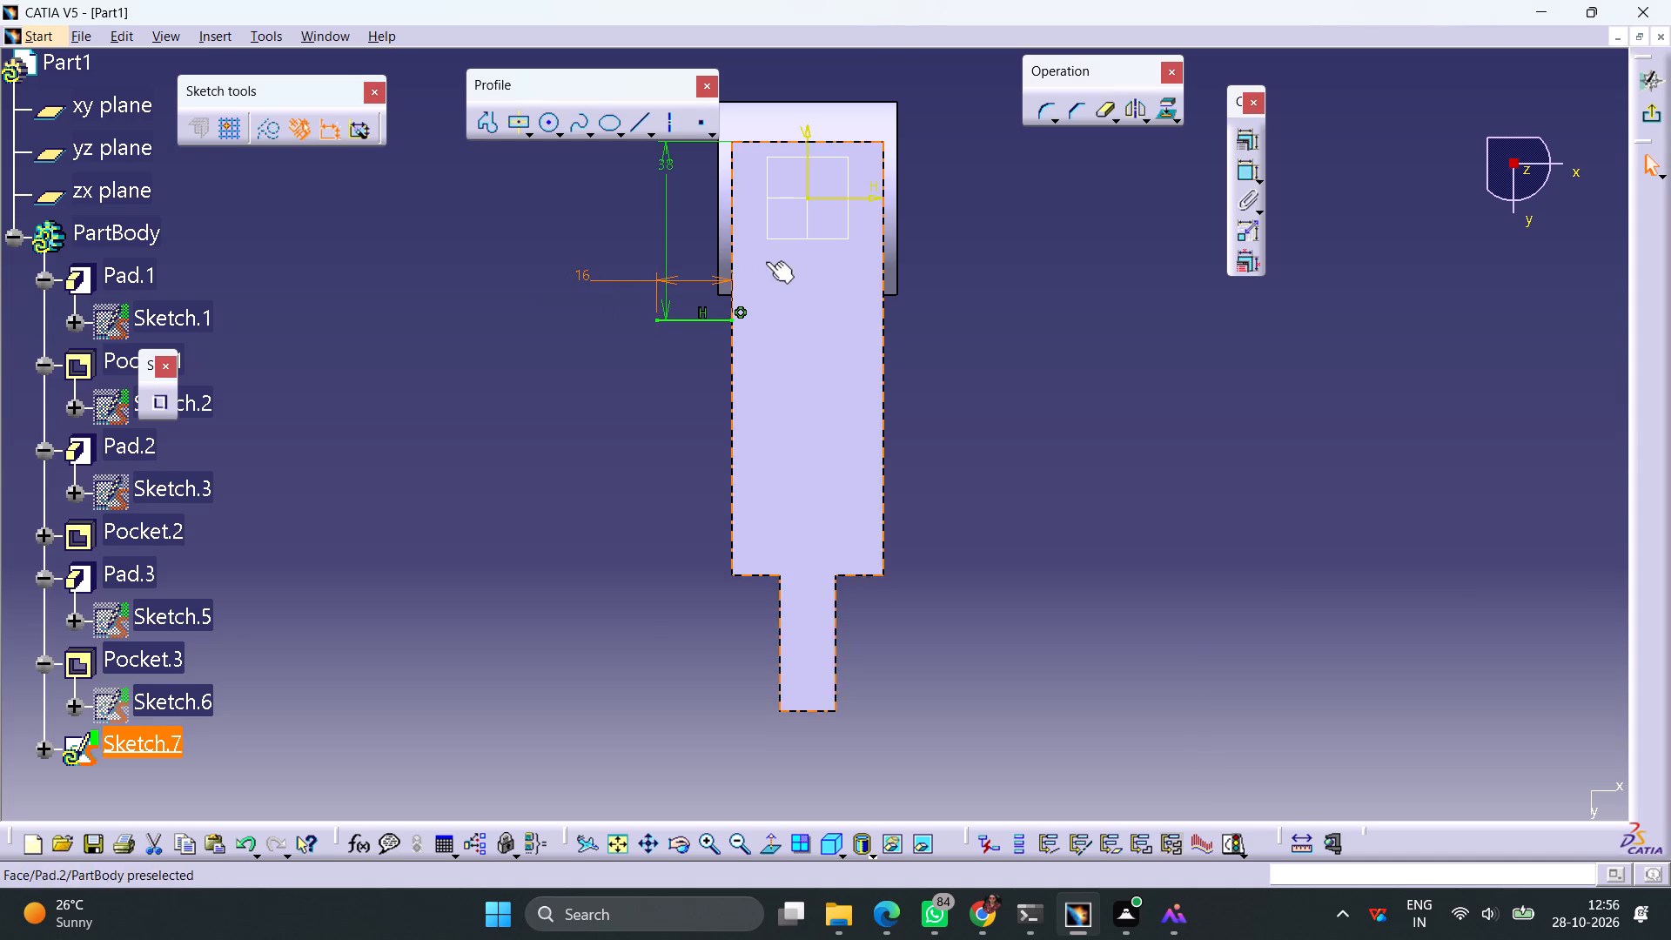
Sketch a vertical line about 15 mm long from the horizontal line's outer endpoint toward the arm's free end.
{"action": "left_click", "coordinate": [634, 127]}
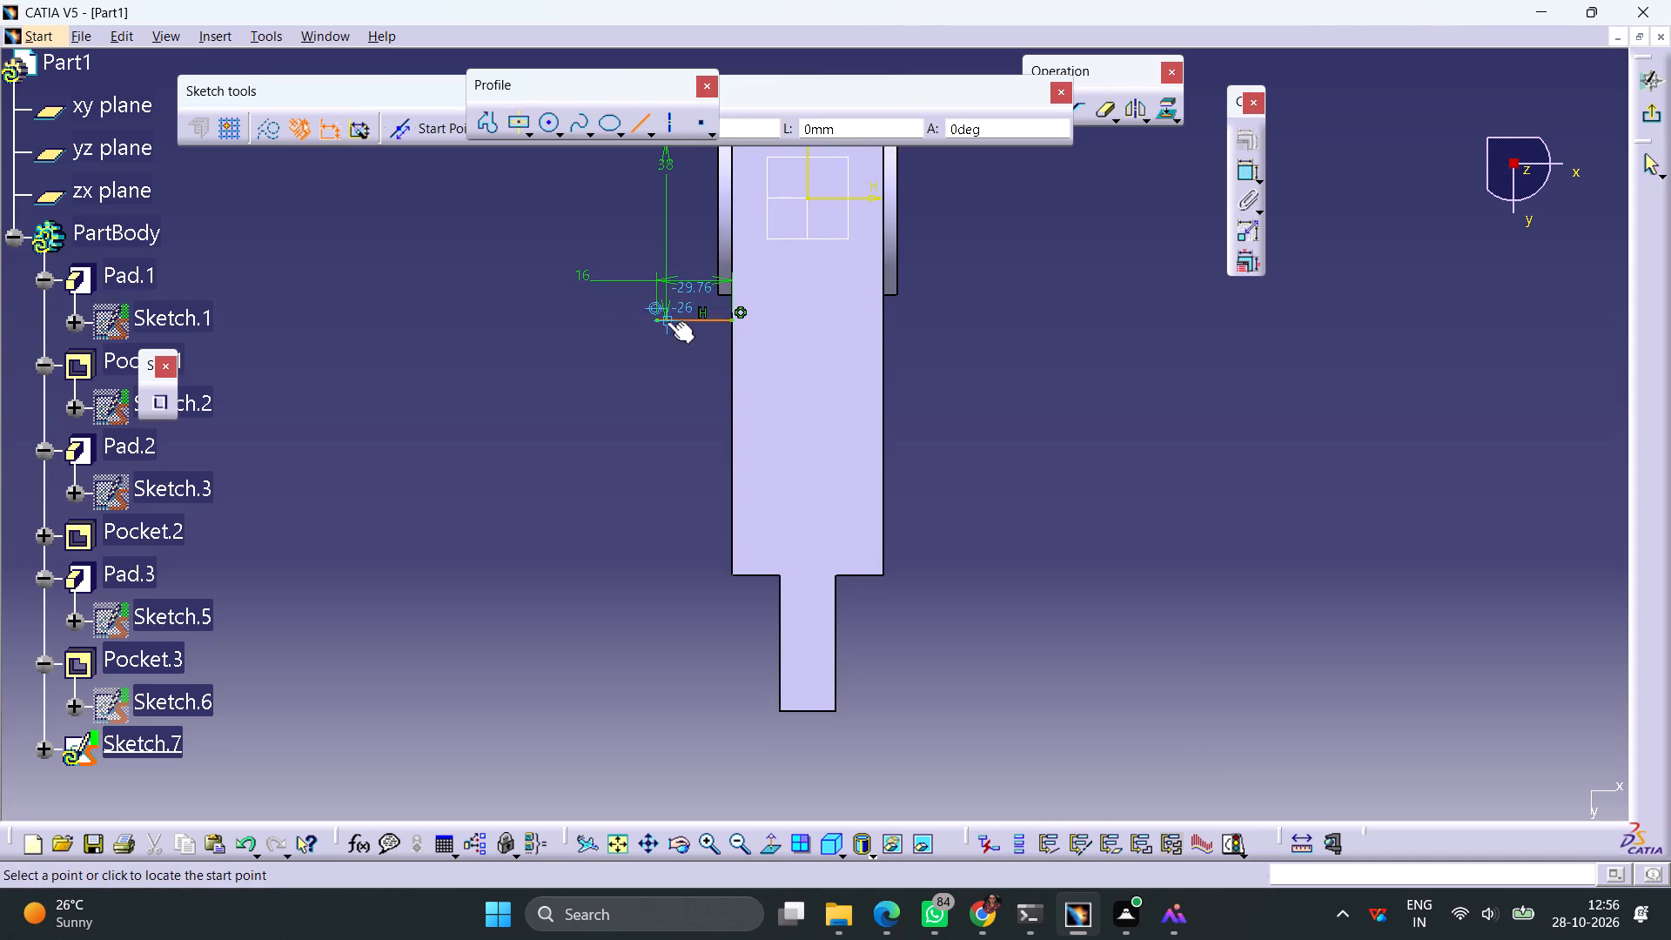
{"action": "left_click", "coordinate": [654, 320]}
{"action": "left_click", "coordinate": [655, 390]}
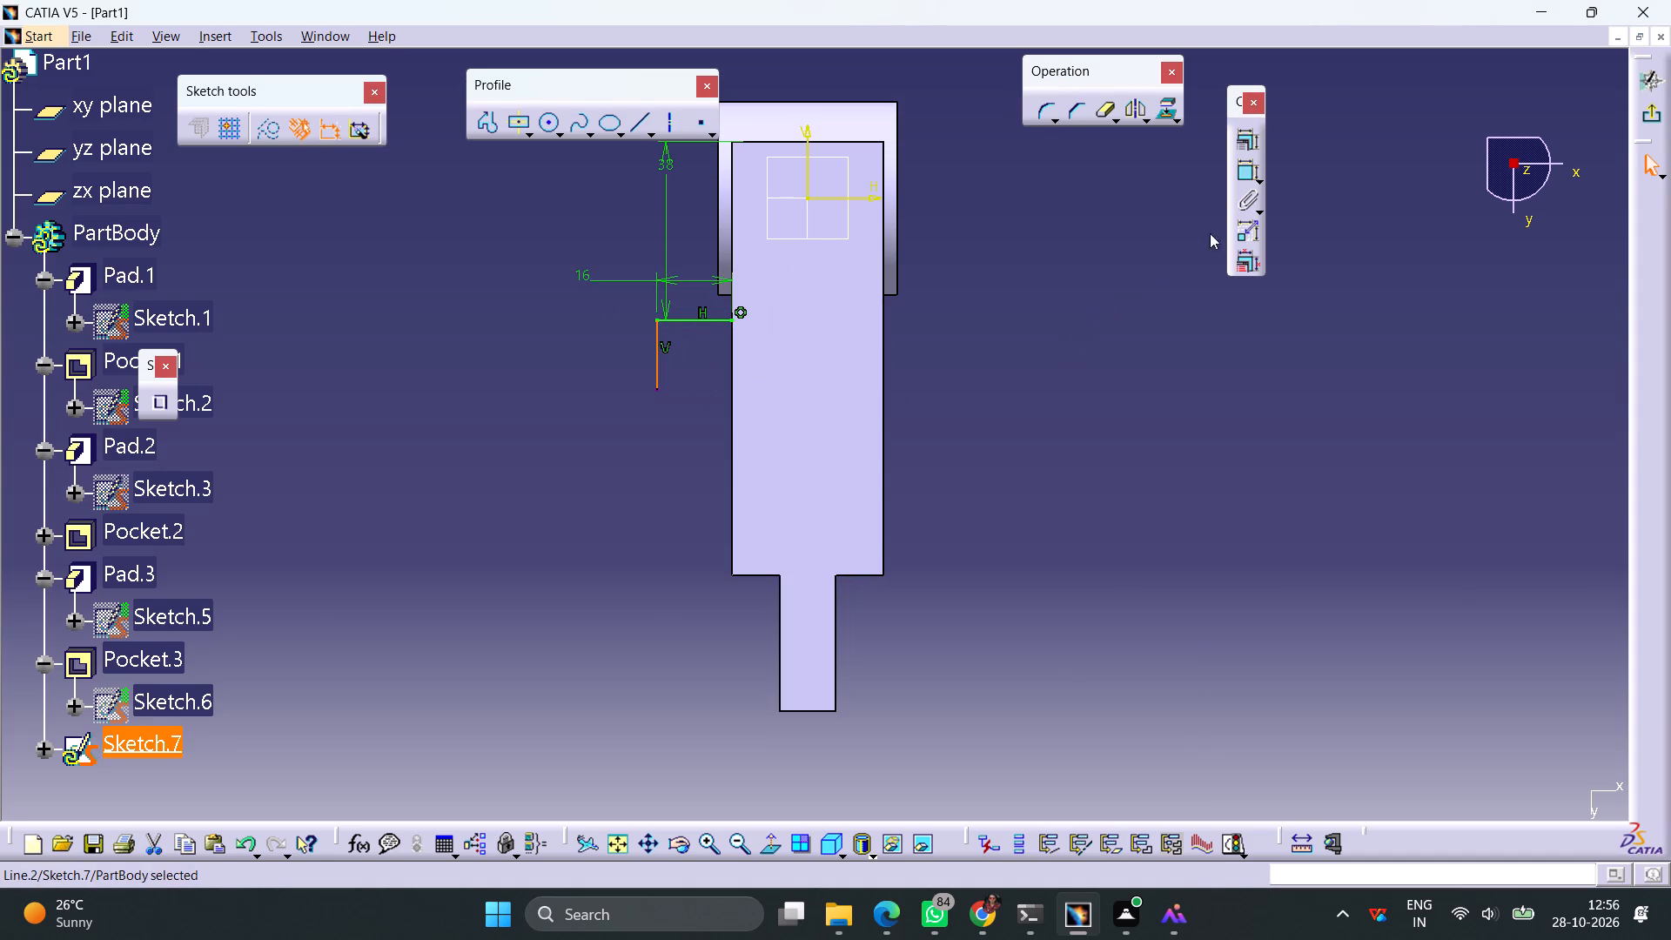
Dimension the vertical line's length and set it to 24 mm.
{"action": "left_click", "coordinate": [1244, 174]}
{"action": "left_click", "coordinate": [588, 372]}
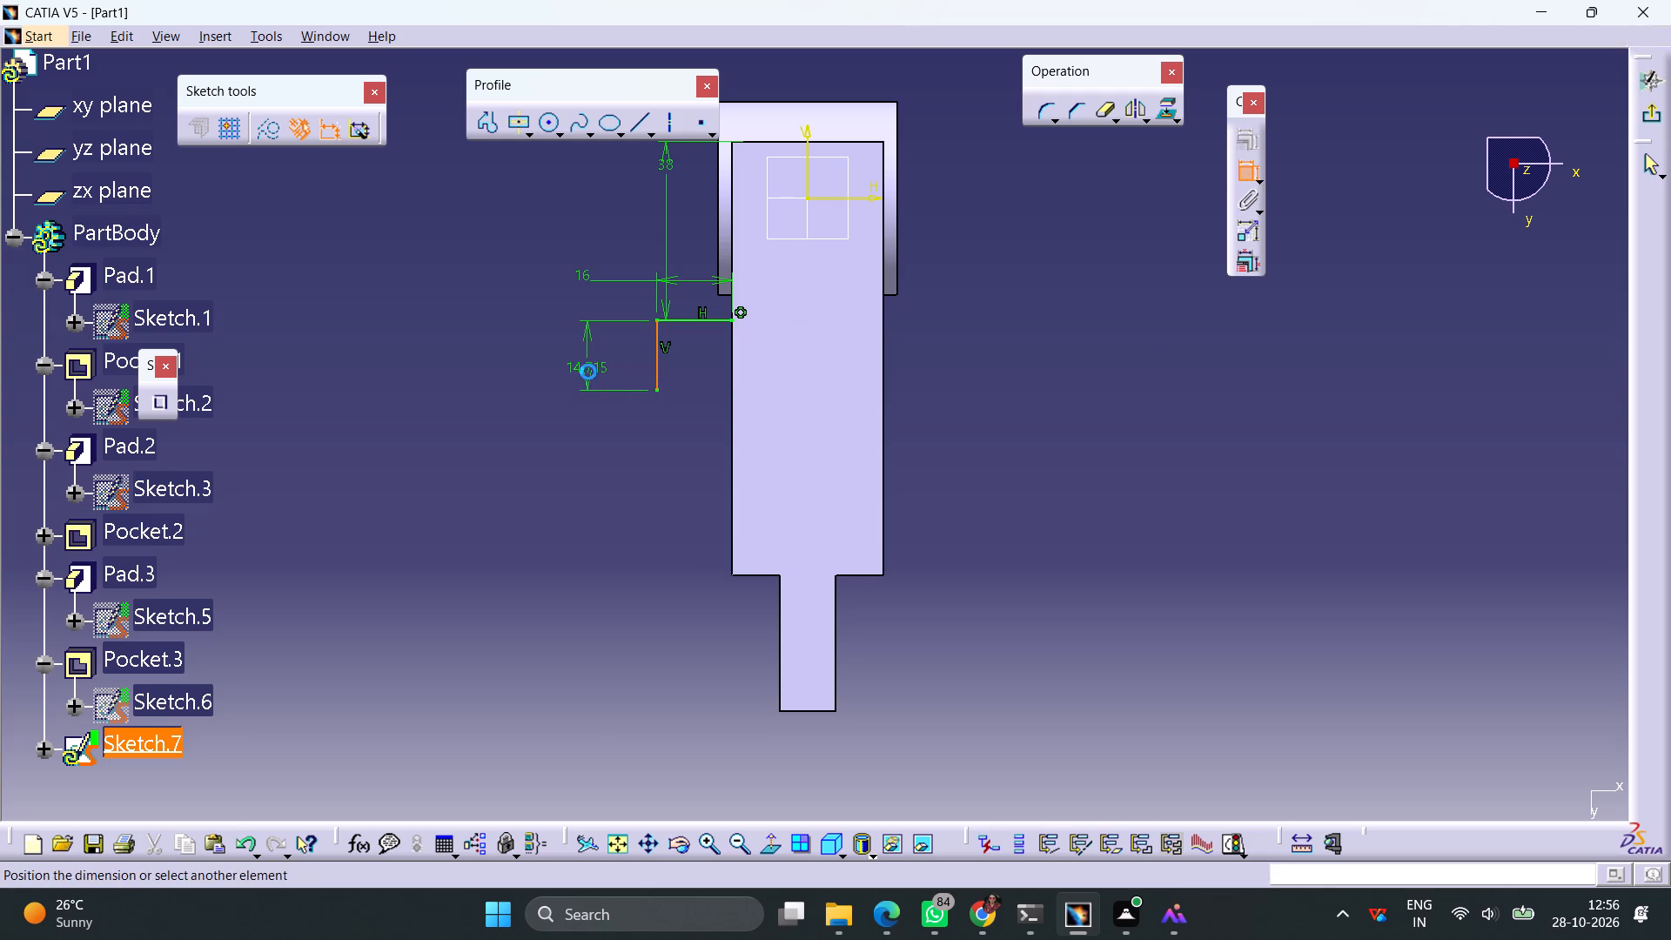
{"action": "double_click", "coordinate": [588, 369]}
{"action": "type", "text": "24"}
{"action": "key", "text": "Return"}
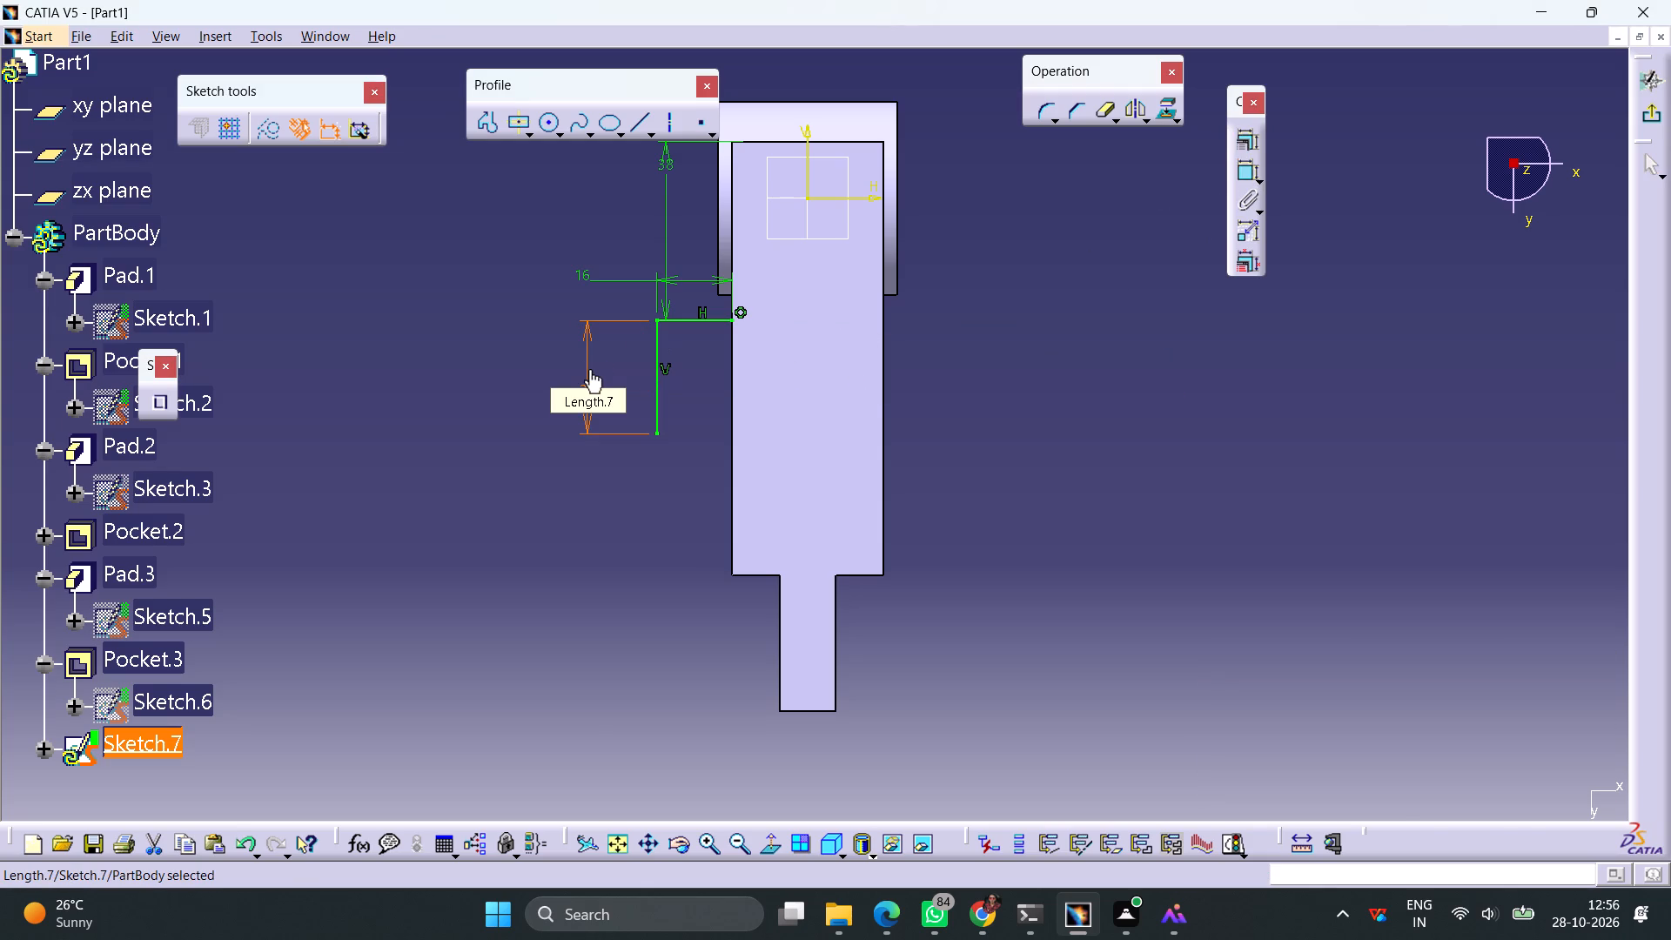
{"action": "left_click", "coordinate": [983, 433]}
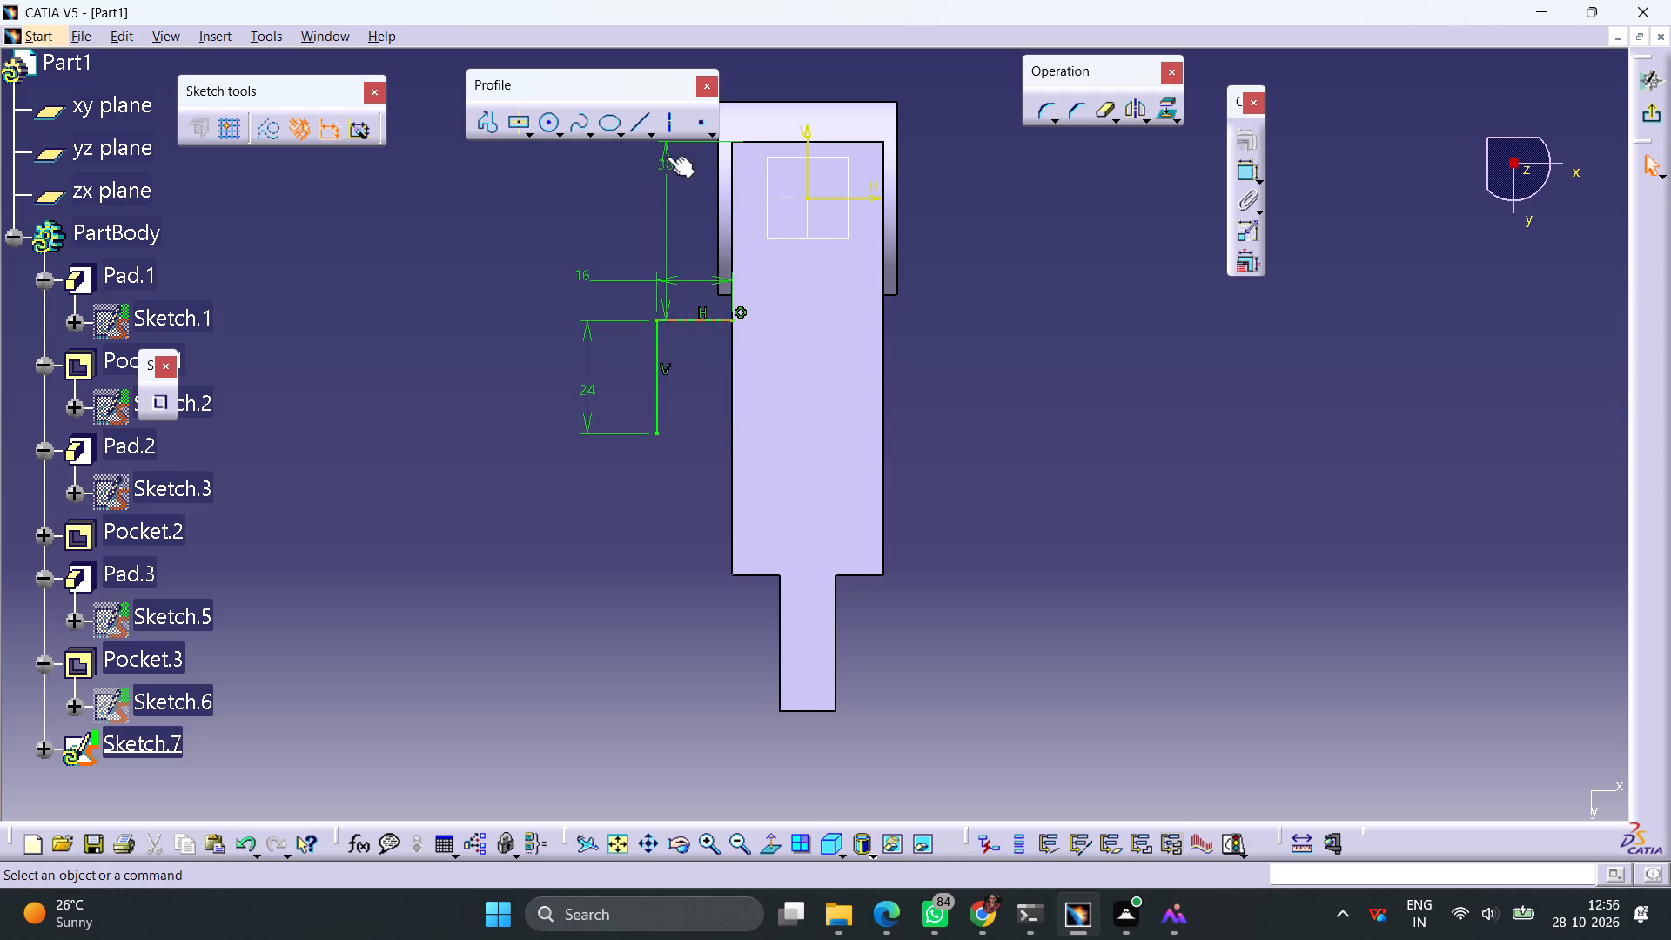
Sketch a slanted line from the vertical line's free endpoint to the arm's side edge, advancing about 9.5 mm toward the arm's free end.
{"action": "left_click", "coordinate": [634, 129]}
{"action": "left_click", "coordinate": [654, 434]}
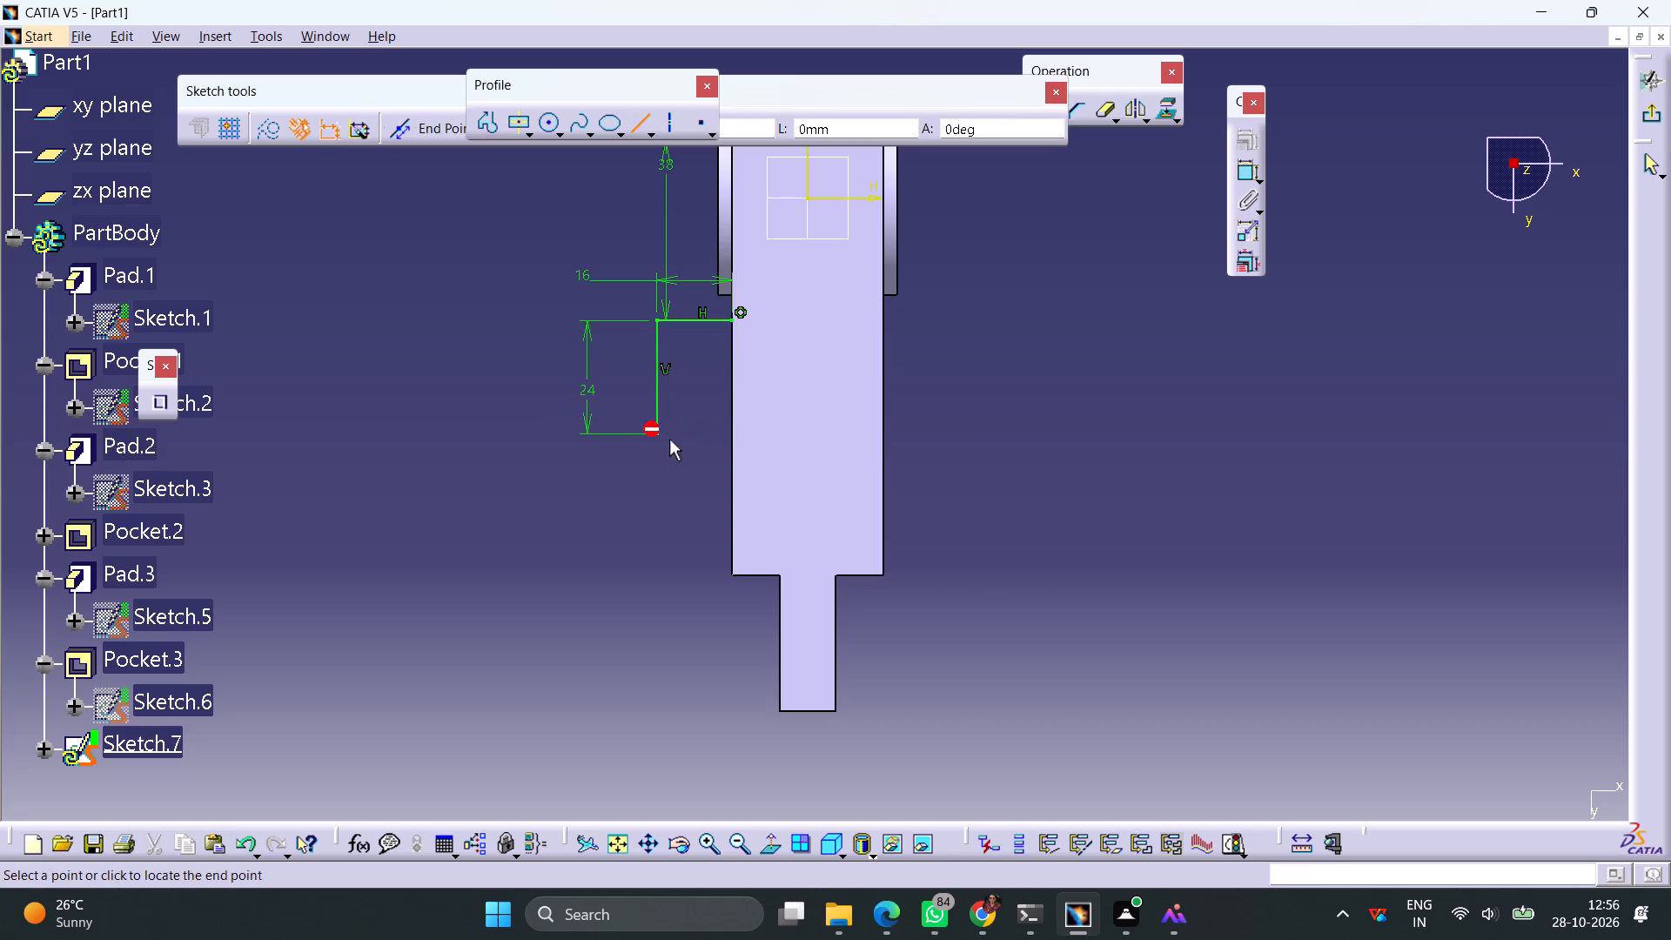
{"action": "left_click", "coordinate": [737, 477]}
{"action": "left_click", "coordinate": [1010, 480]}
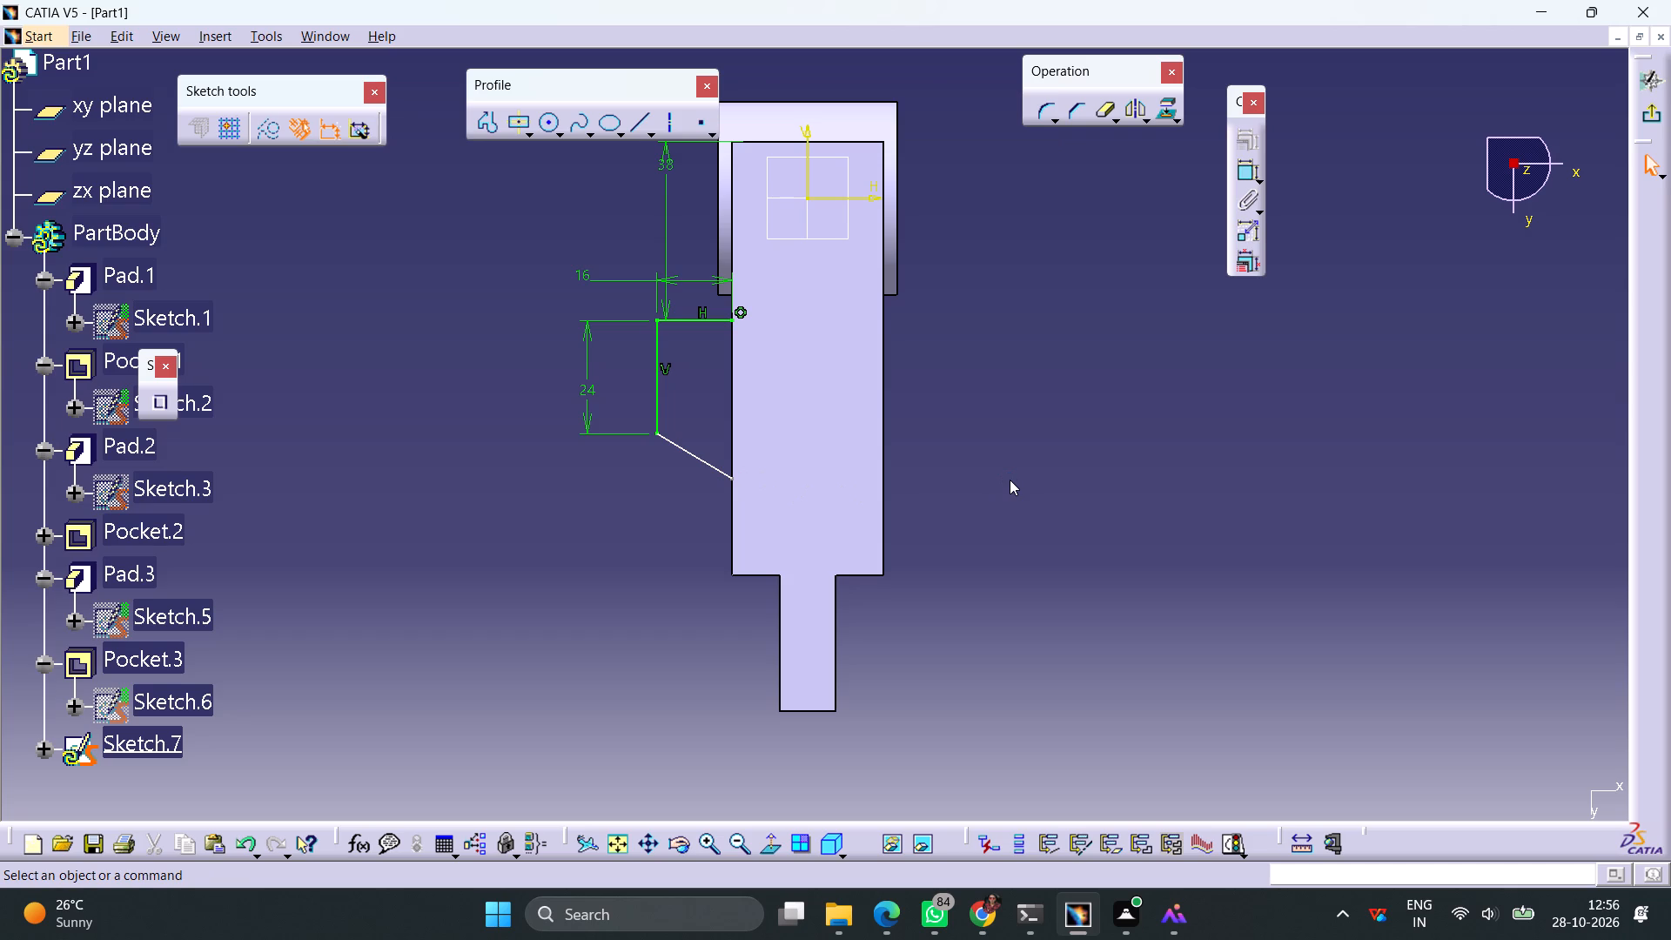
Dimension the vertical distance between the slanted line's two endpoints and set it to 16 mm.
{"action": "left_click", "coordinate": [1249, 174]}
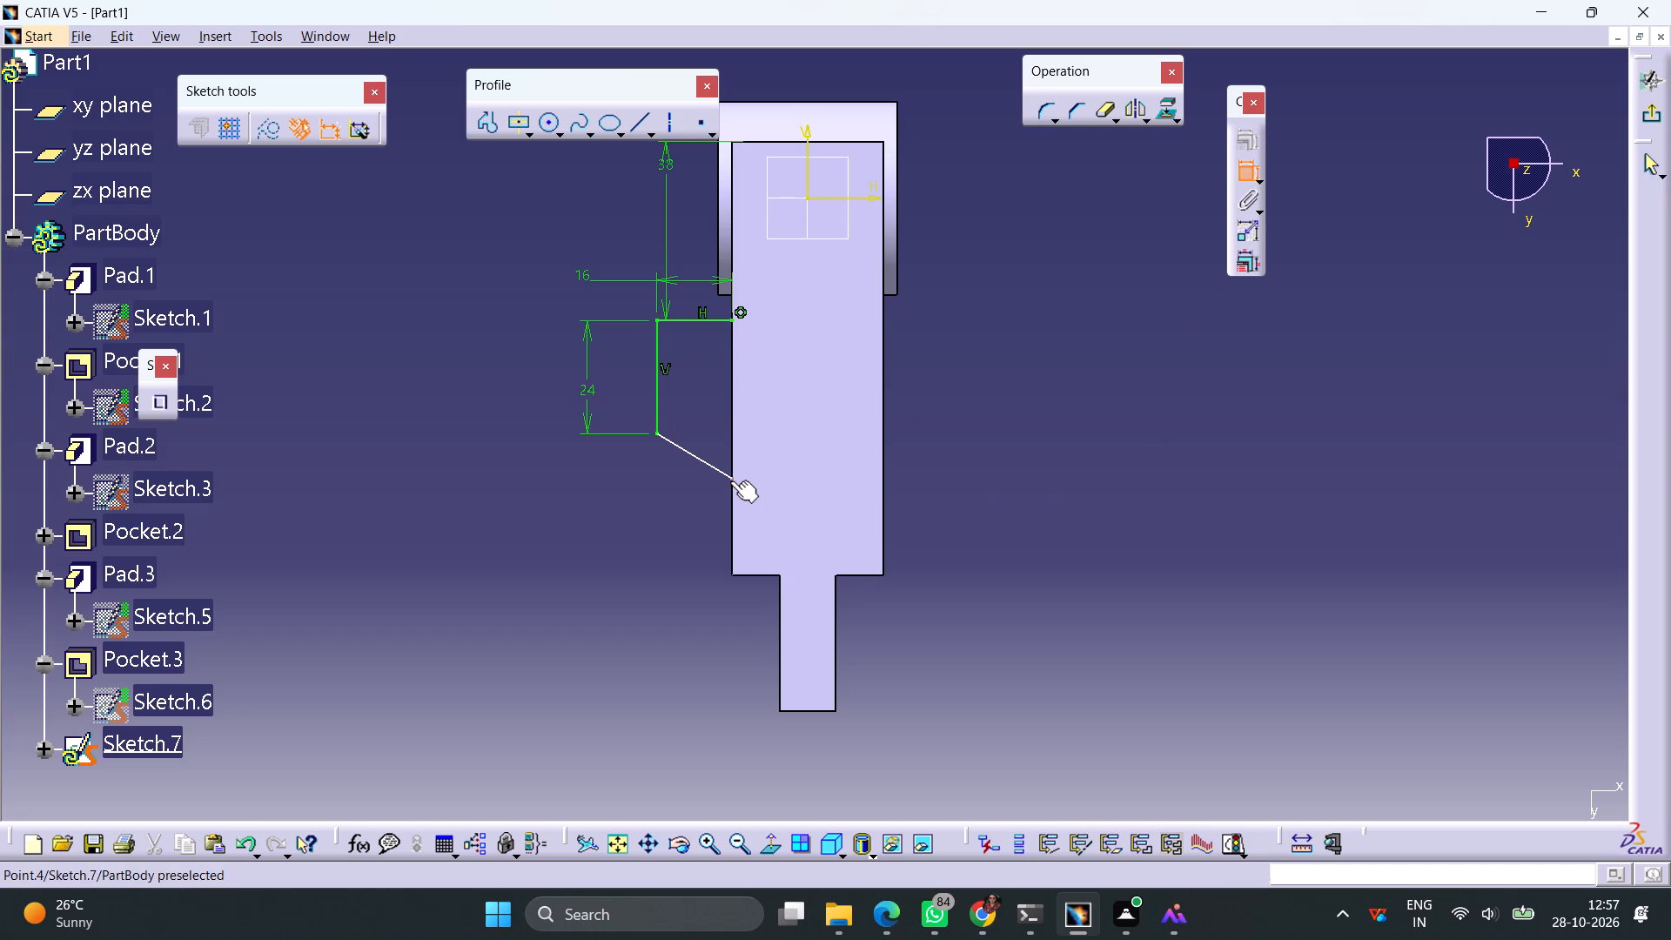
{"action": "left_click", "coordinate": [730, 480]}
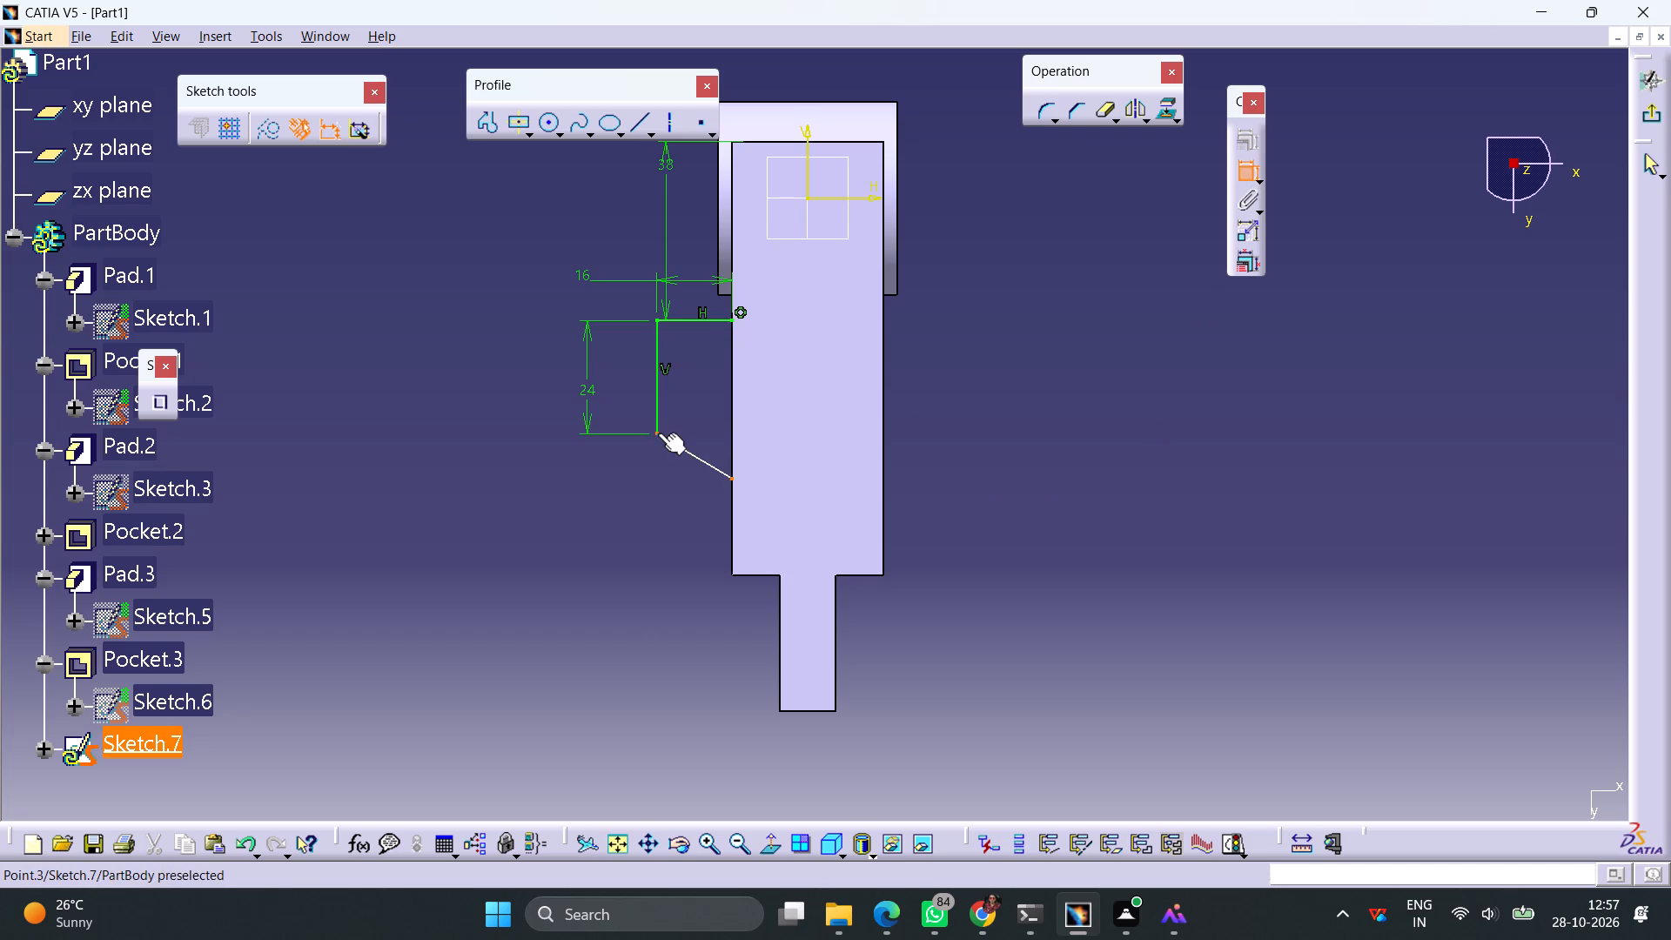
{"action": "left_click", "coordinate": [658, 433]}
{"action": "right_click", "coordinate": [641, 477]}
{"action": "left_click", "coordinate": [708, 538]}
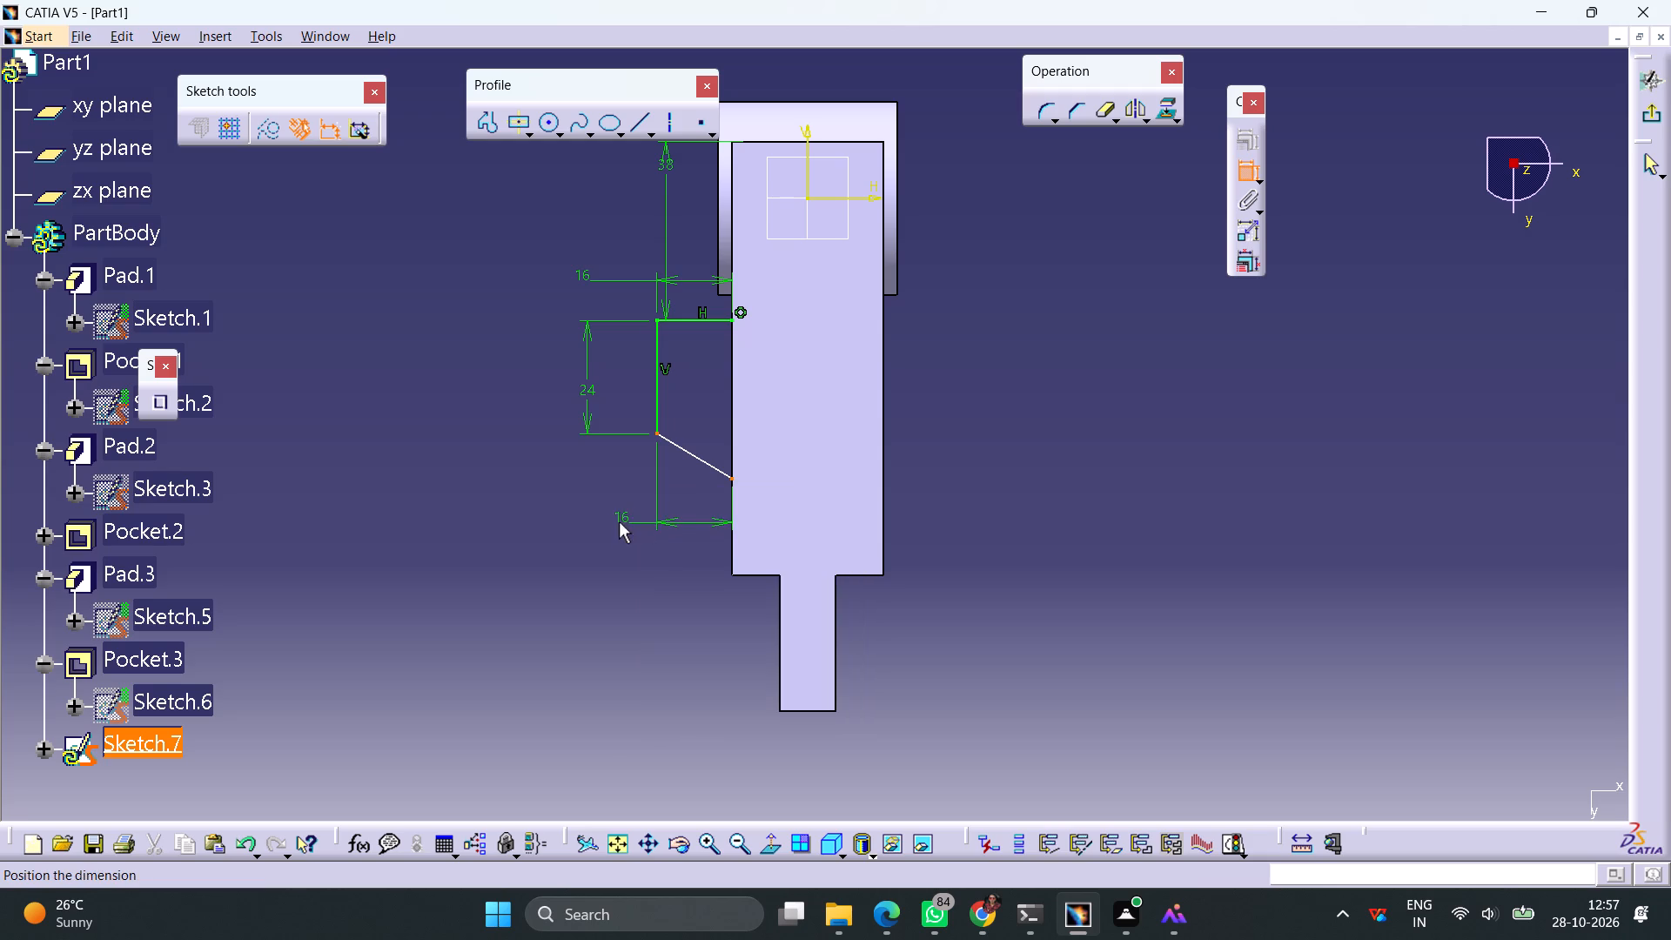
{"action": "right_click", "coordinate": [621, 498]}
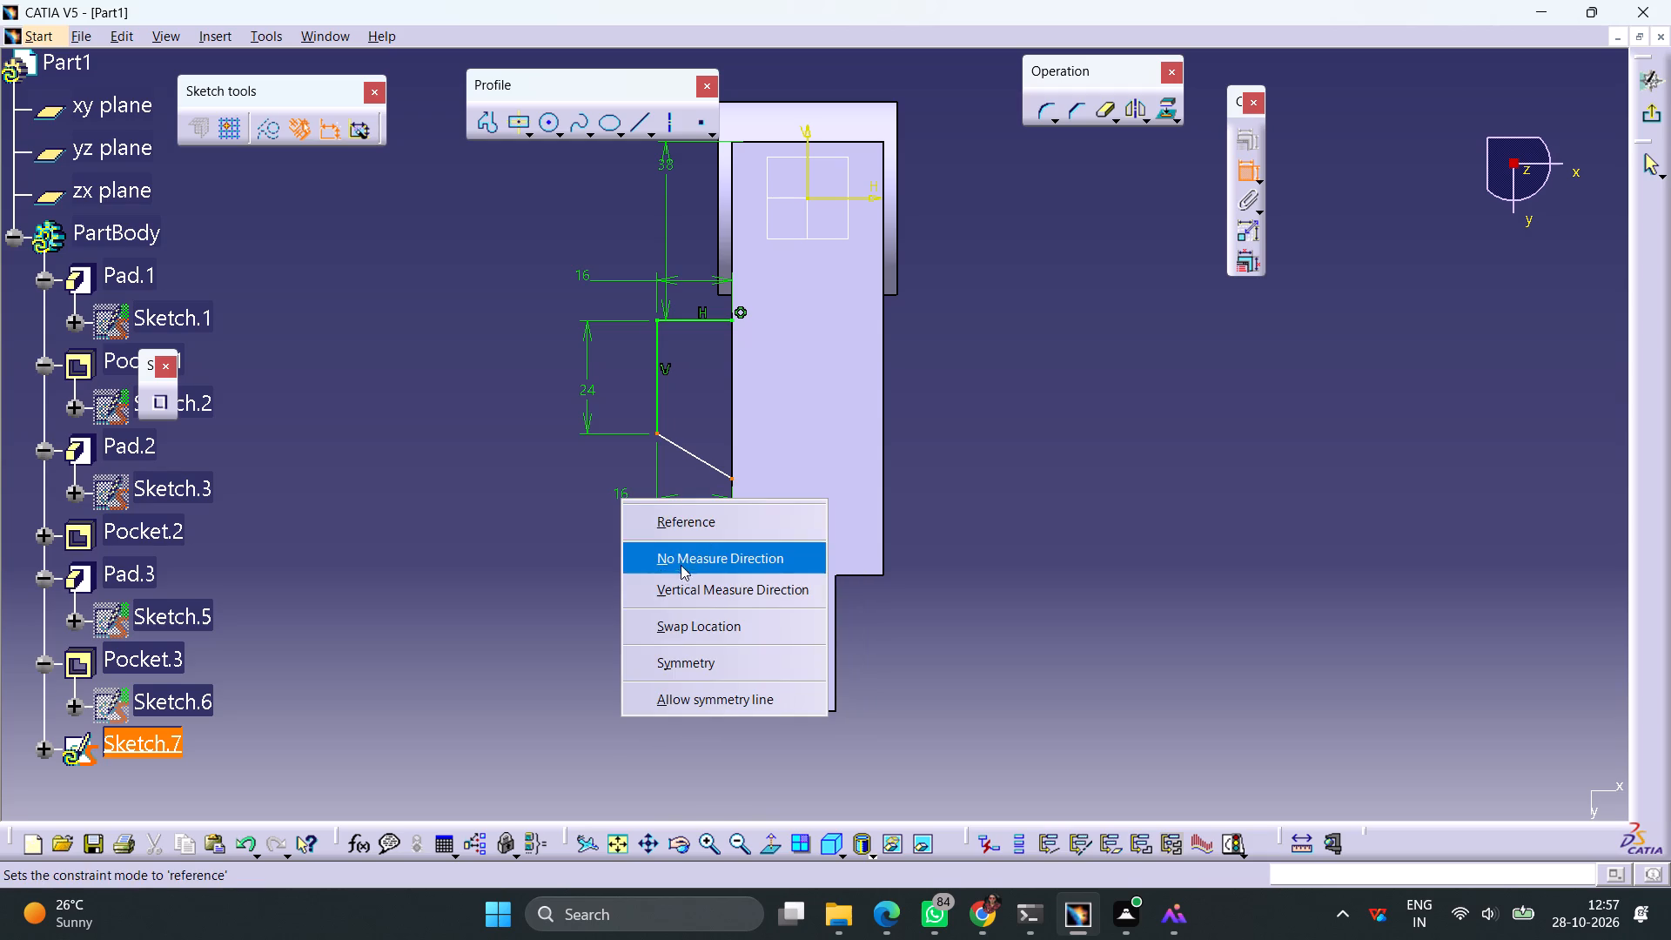
{"action": "left_click", "coordinate": [681, 585]}
{"action": "left_click", "coordinate": [625, 514]}
{"action": "double_click", "coordinate": [630, 508]}
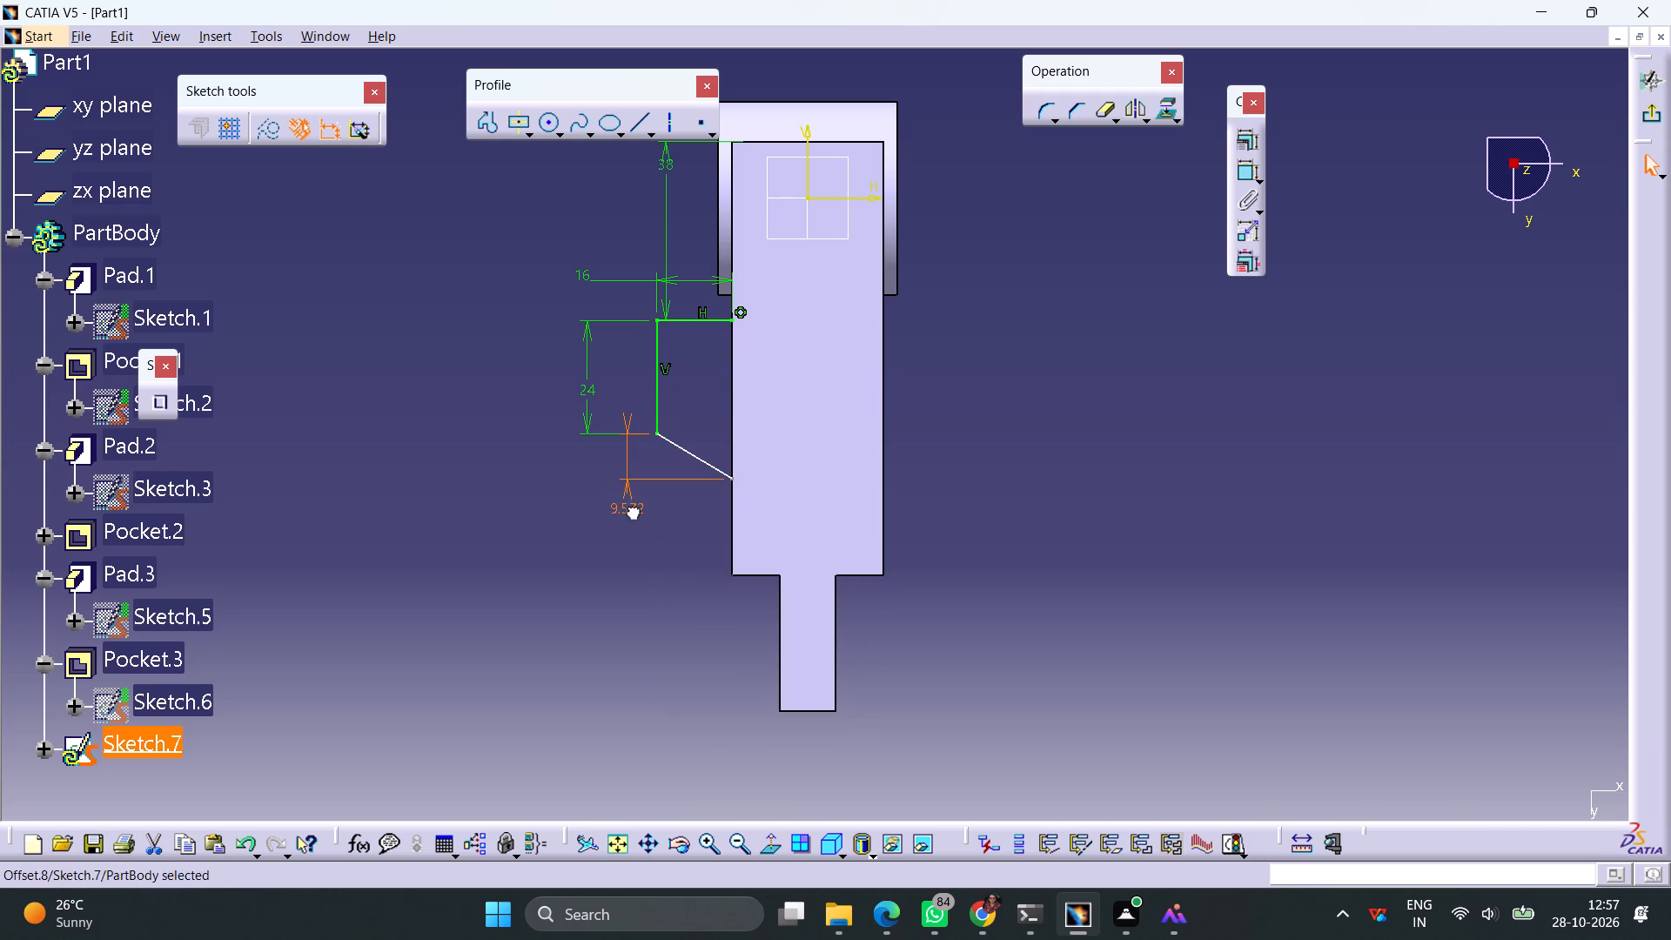
{"action": "type", "text": "16"}
{"action": "key", "text": "Return"}
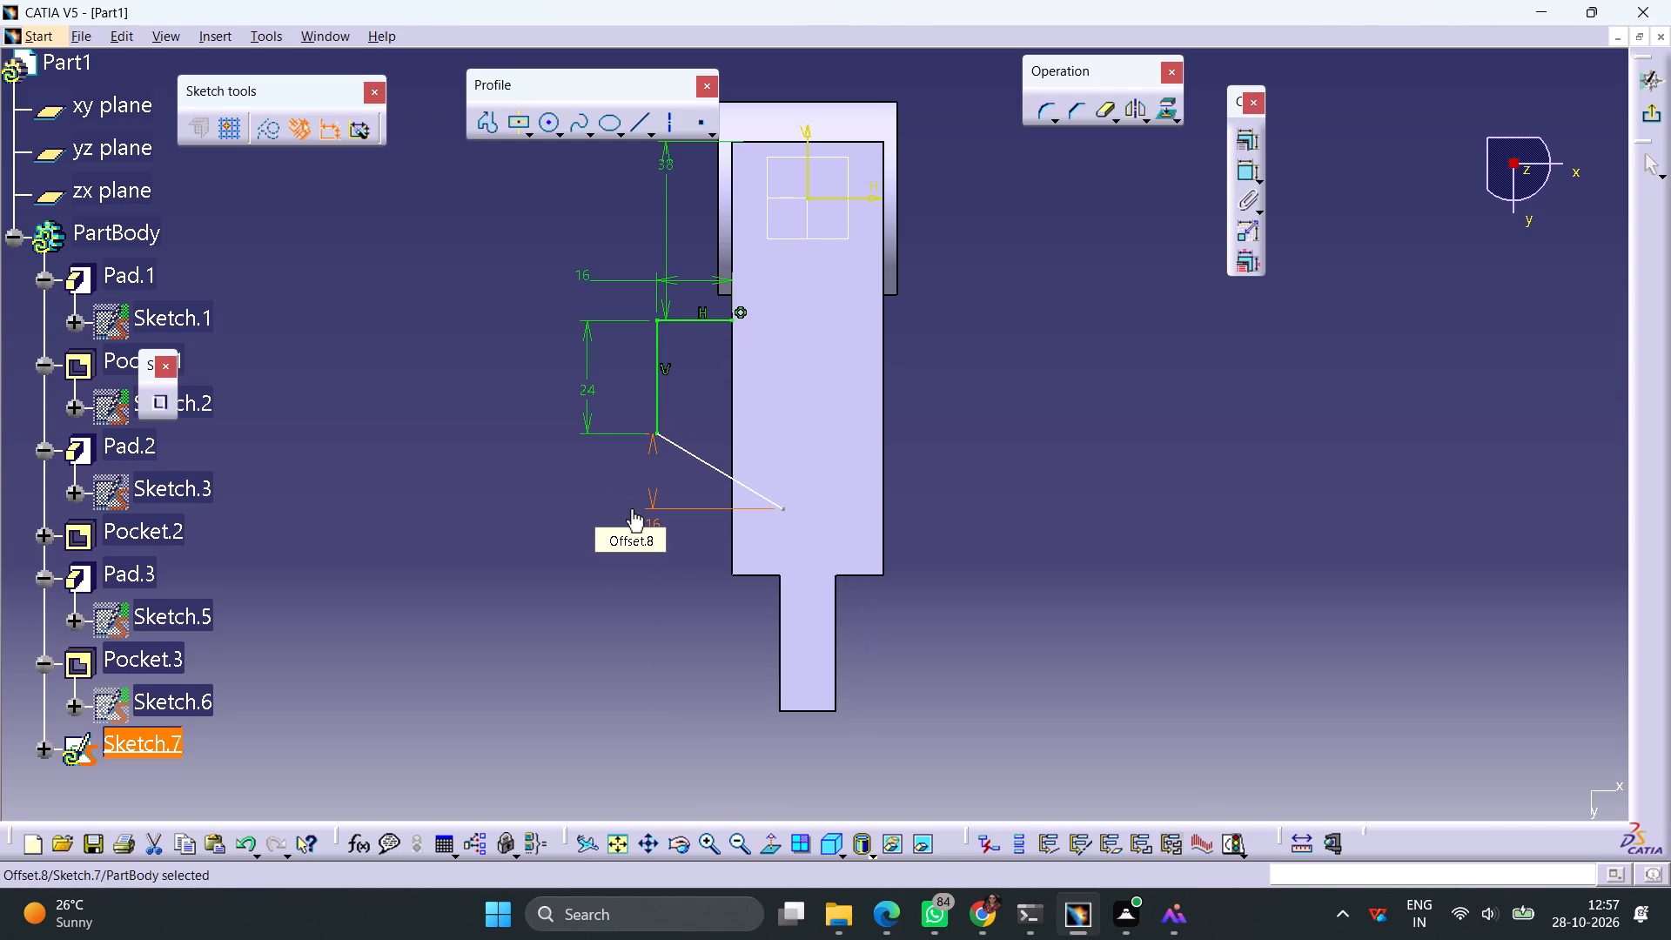
{"action": "left_click", "coordinate": [991, 490]}
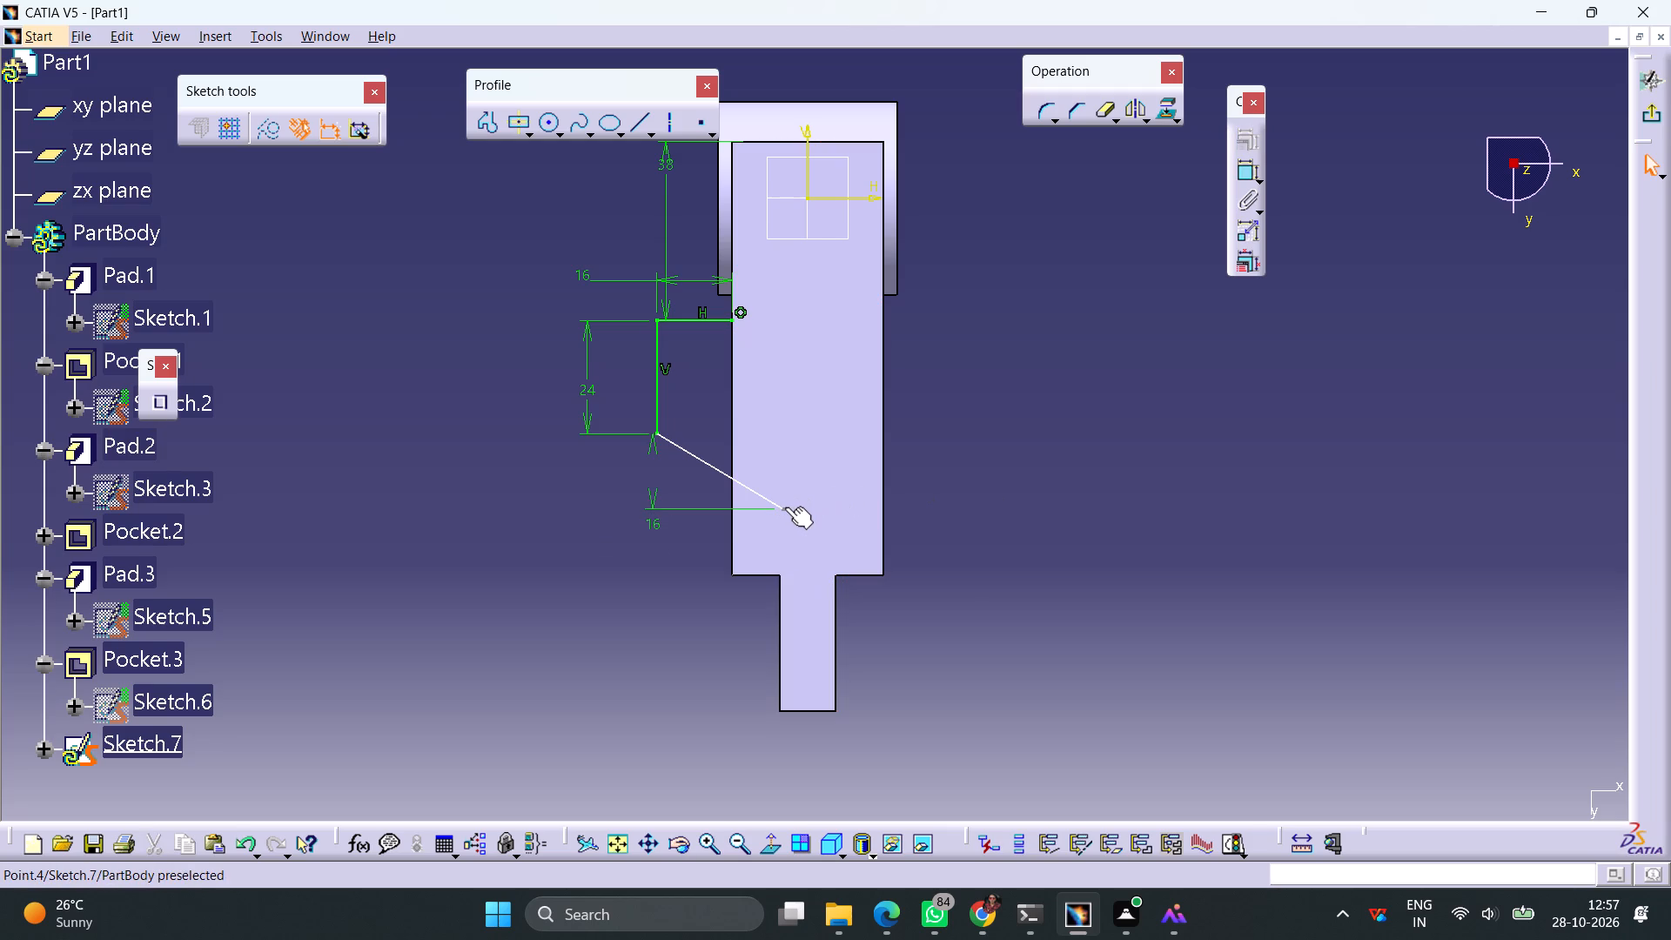
Dimension the horizontal distance between the slanted line's two endpoints and set it to 16 mm.
{"action": "left_click", "coordinate": [783, 507]}
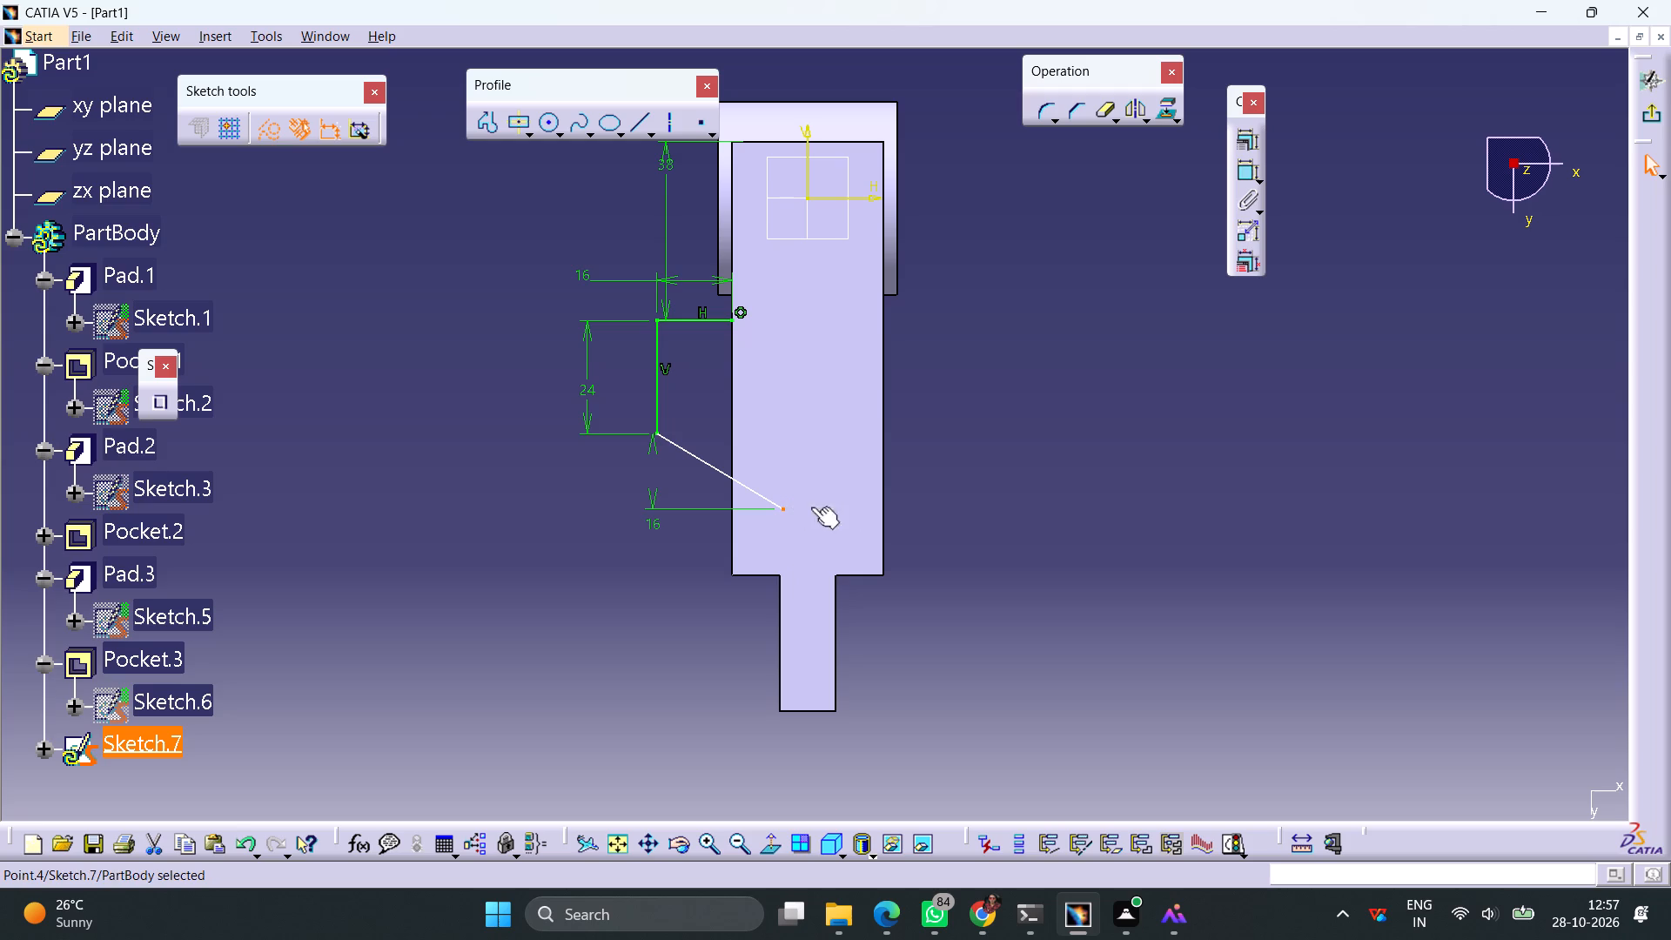
{"action": "left_click", "coordinate": [1245, 183]}
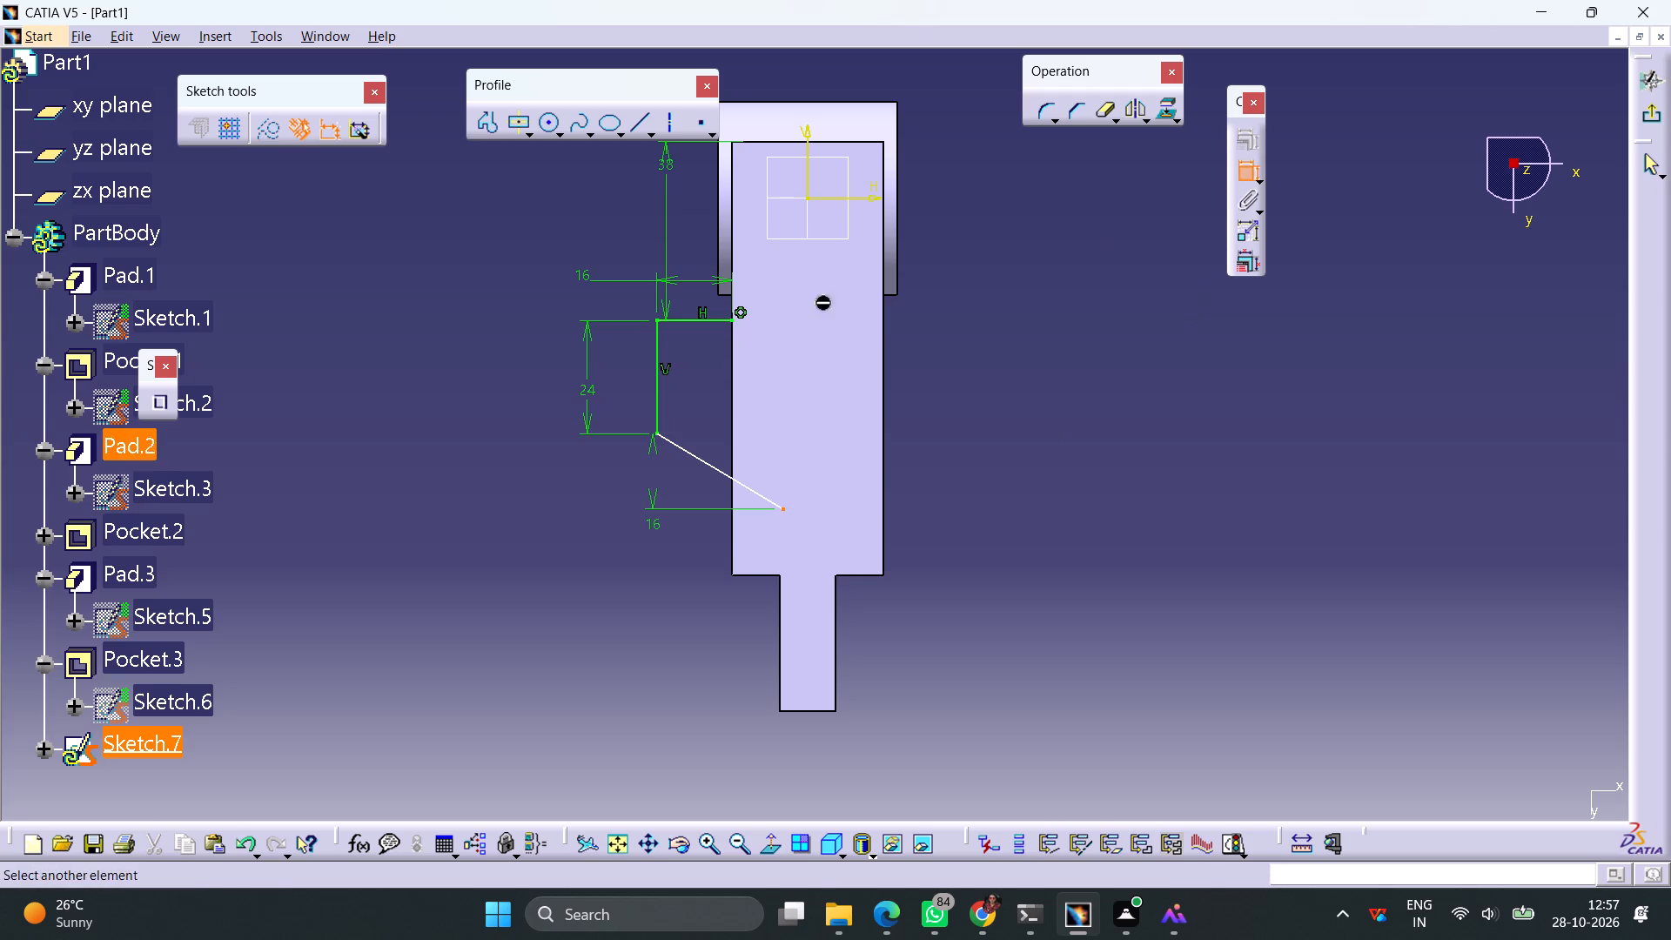
{"action": "left_click", "coordinate": [653, 433]}
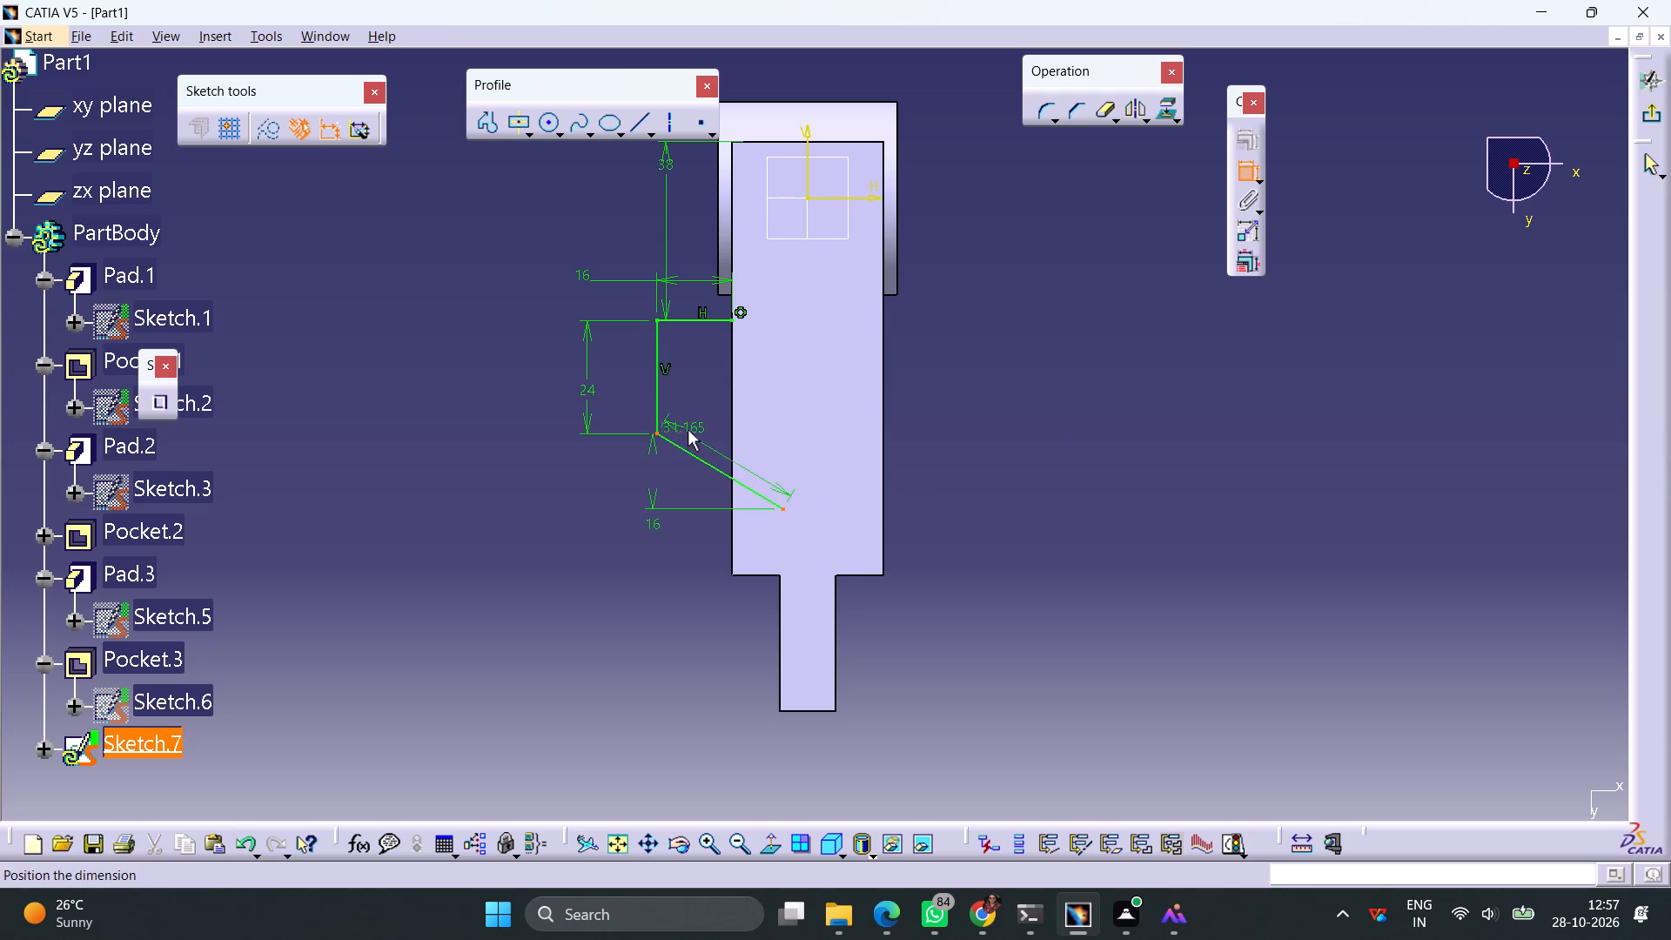
{"action": "right_click", "coordinate": [688, 429]}
{"action": "left_click", "coordinate": [745, 483]}
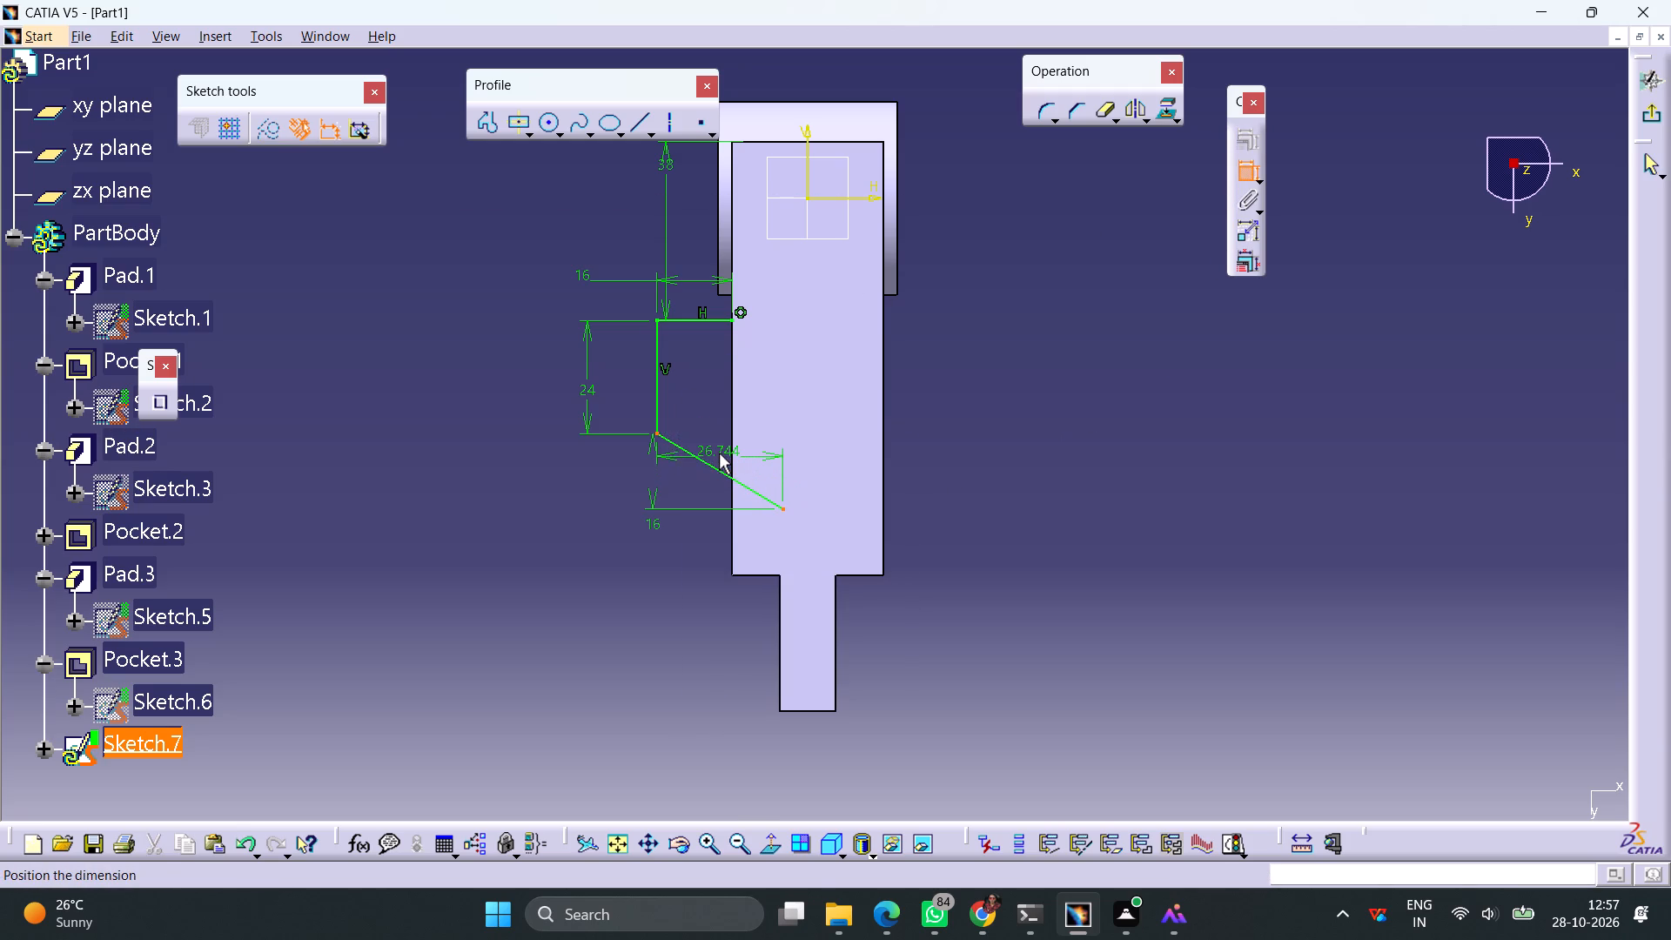
{"action": "double_click", "coordinate": [716, 450]}
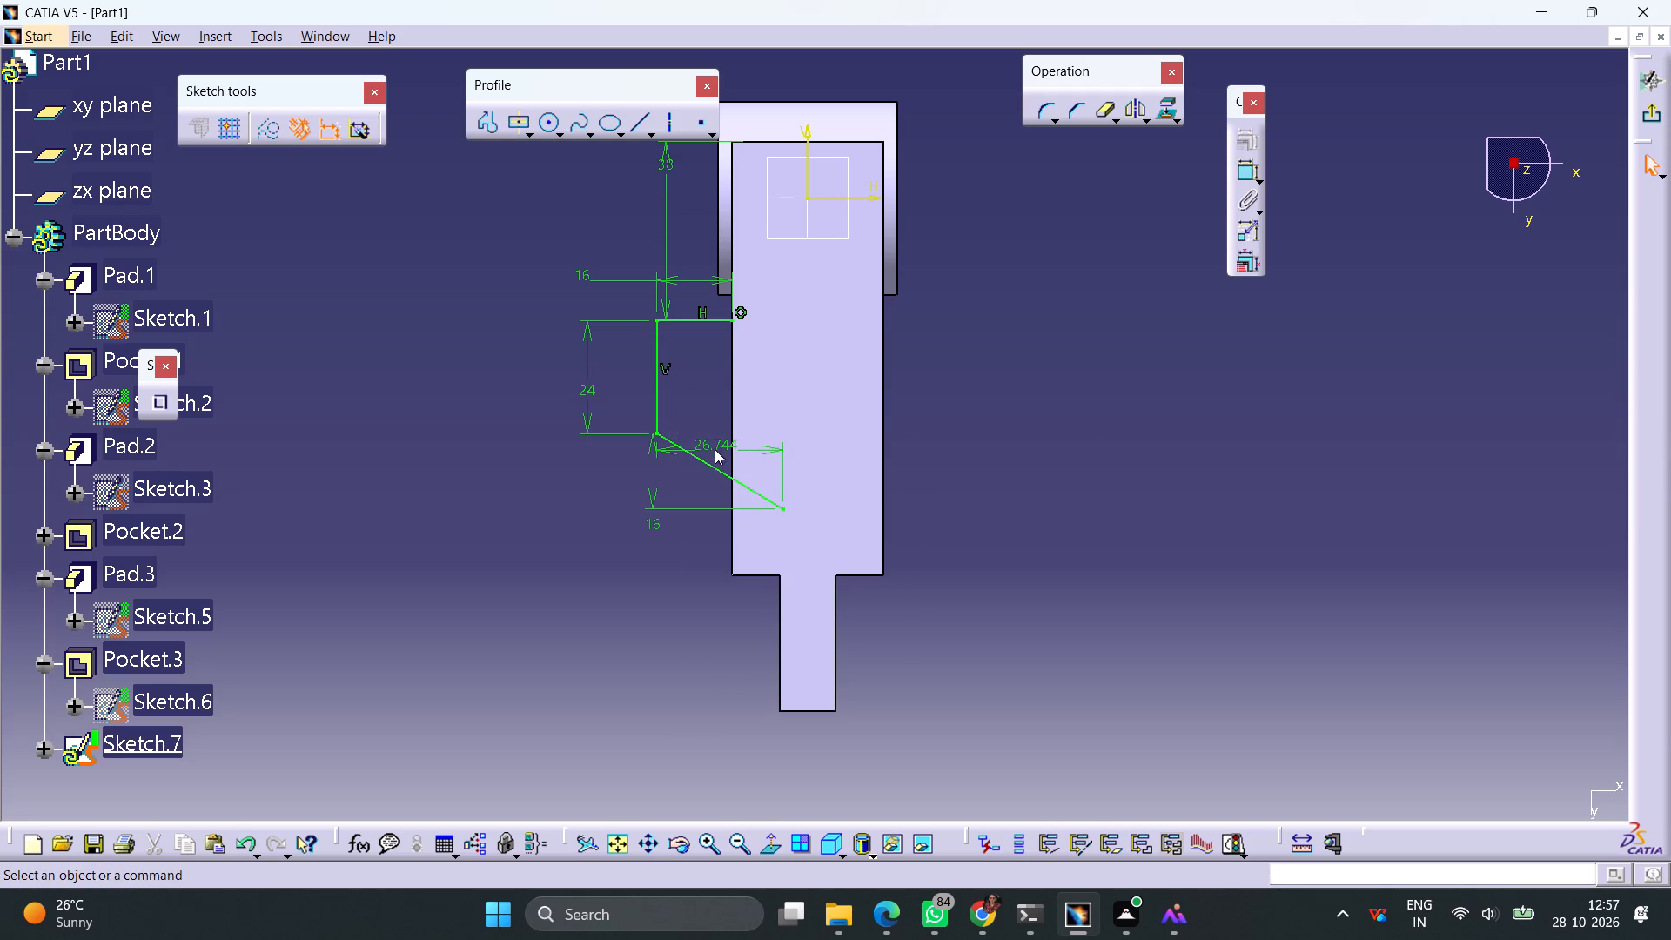
{"action": "double_click", "coordinate": [709, 443]}
{"action": "type", "text": "16"}
{"action": "key", "text": "Return"}
{"action": "left_click", "coordinate": [974, 460]}
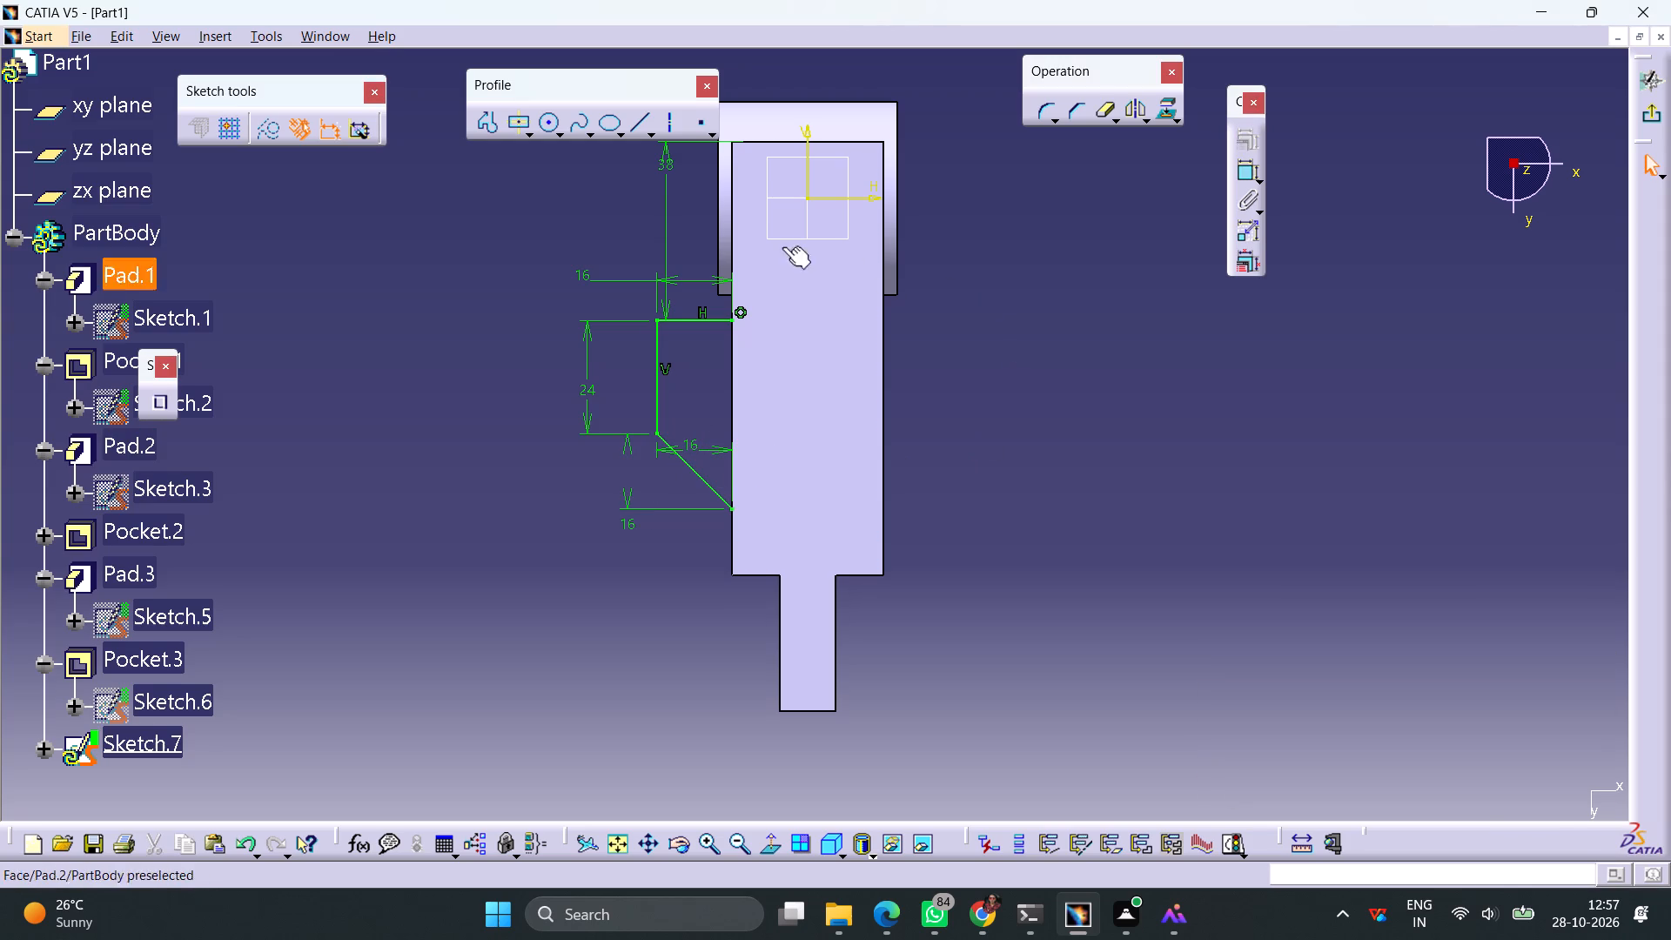
Close the profile with a 40 mm vertical line along the arm's side edge, joining the horizontal and slanted lines' inner endpoints.
{"action": "left_click", "coordinate": [630, 128]}
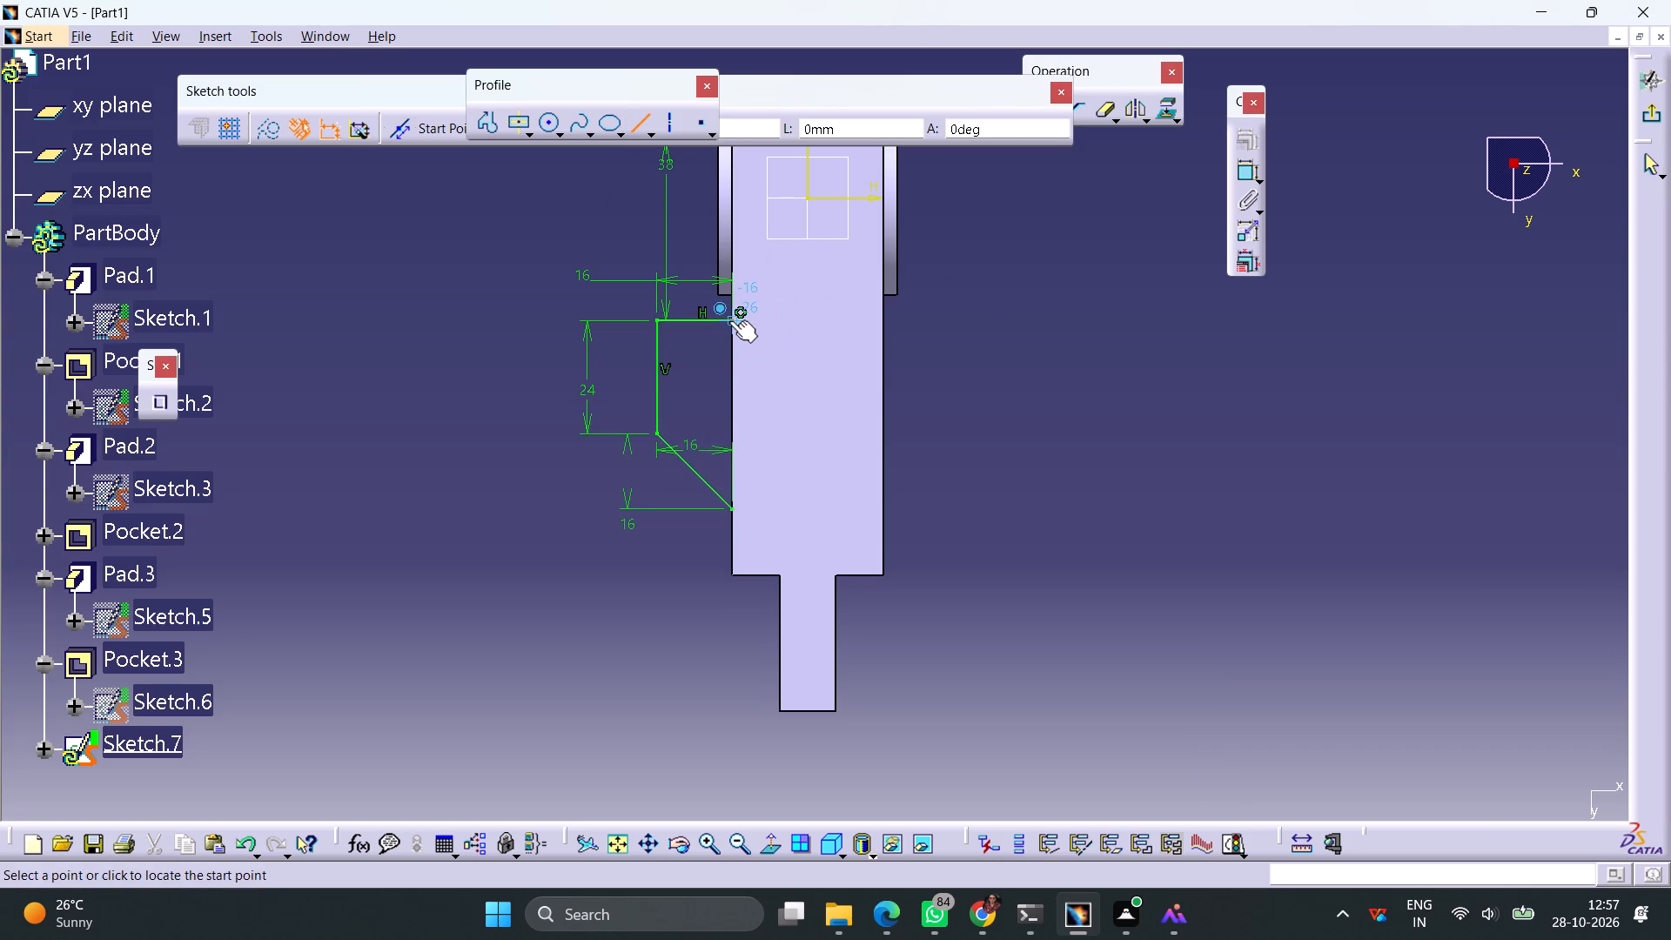
{"action": "left_click", "coordinate": [729, 320]}
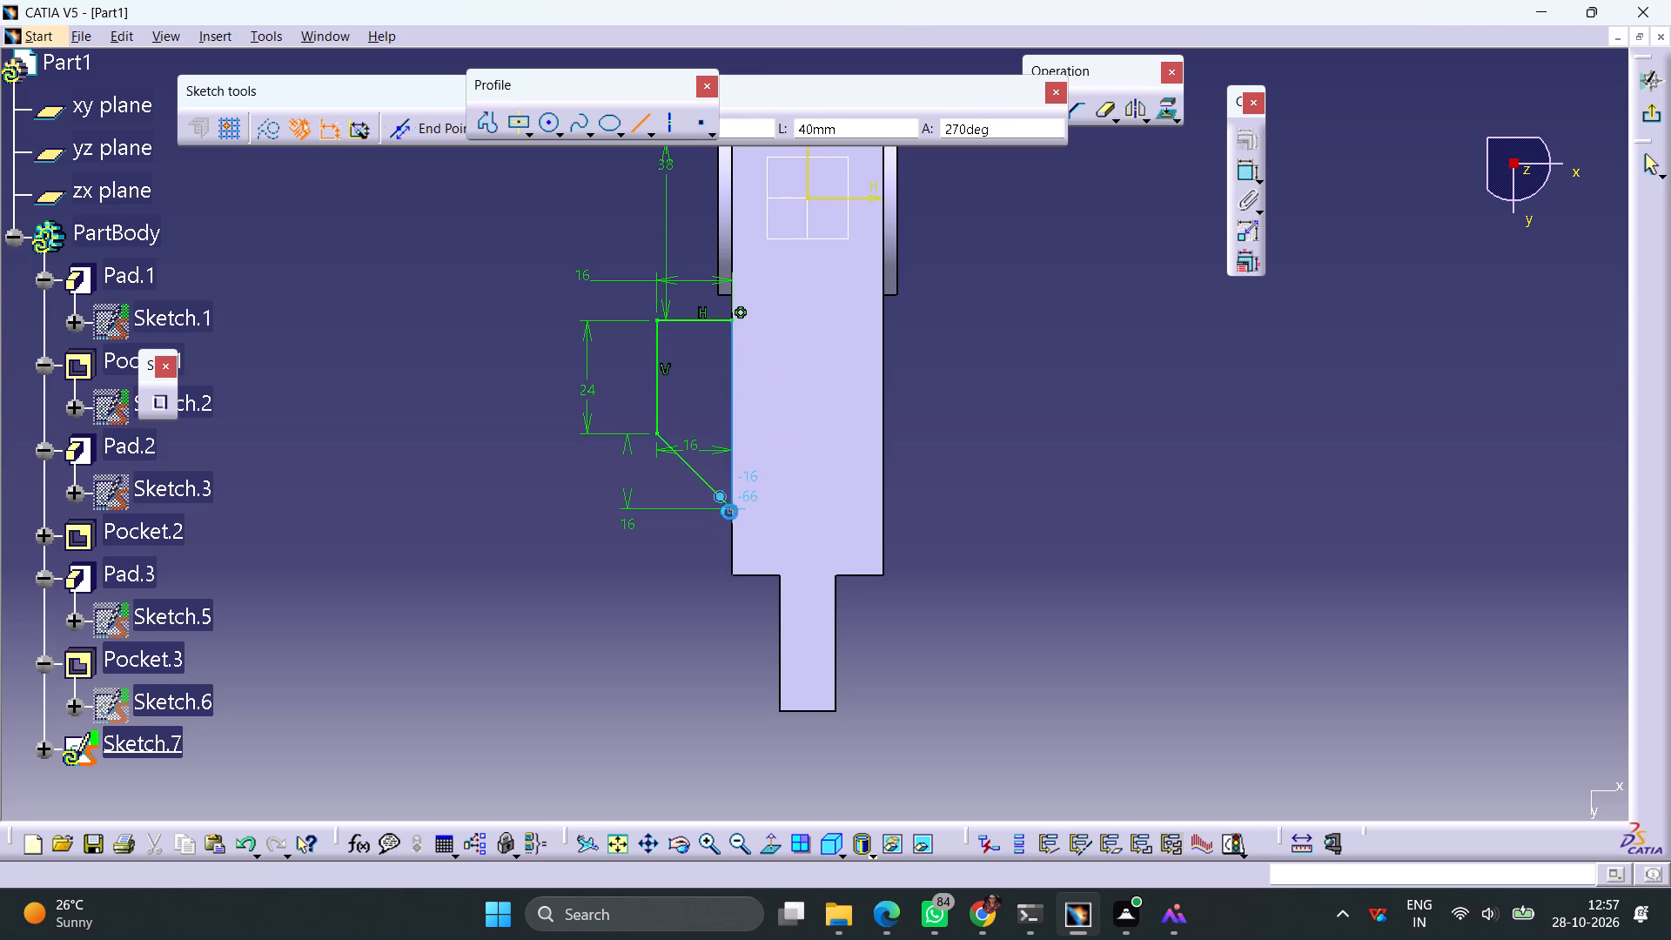
{"action": "left_click", "coordinate": [729, 512]}
{"action": "left_click", "coordinate": [1018, 512]}
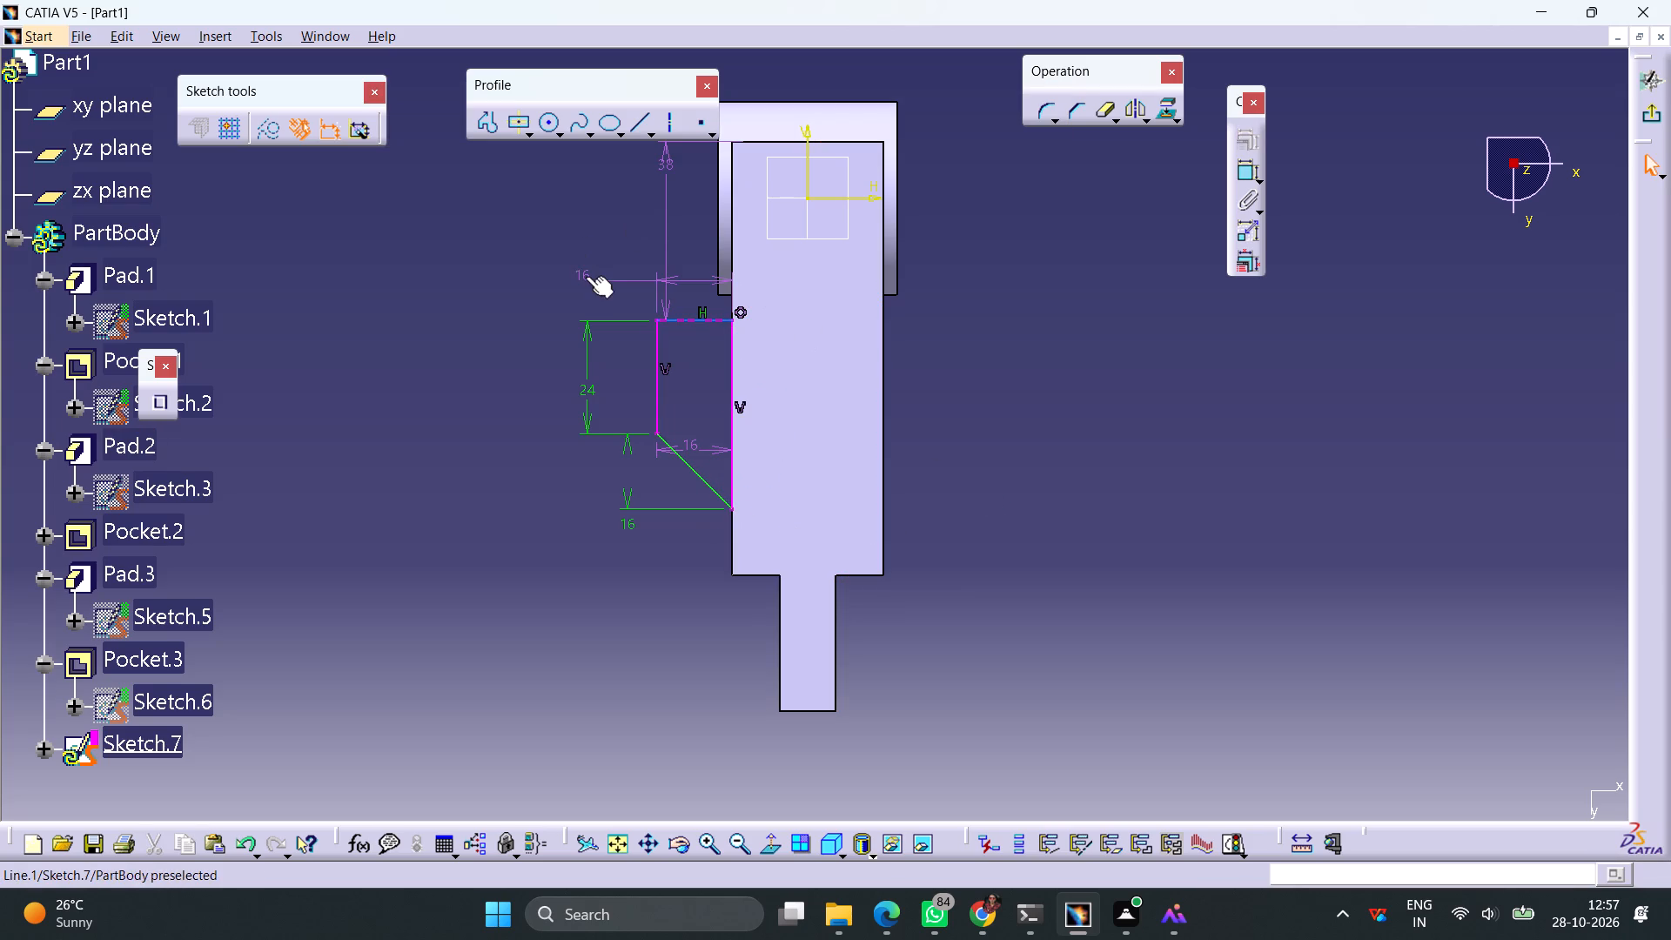
Delete the 16 mm length dimension of the profile's horizontal line and exit the sketch.
{"action": "left_click", "coordinate": [586, 276]}
{"action": "key", "text": "Delete"}
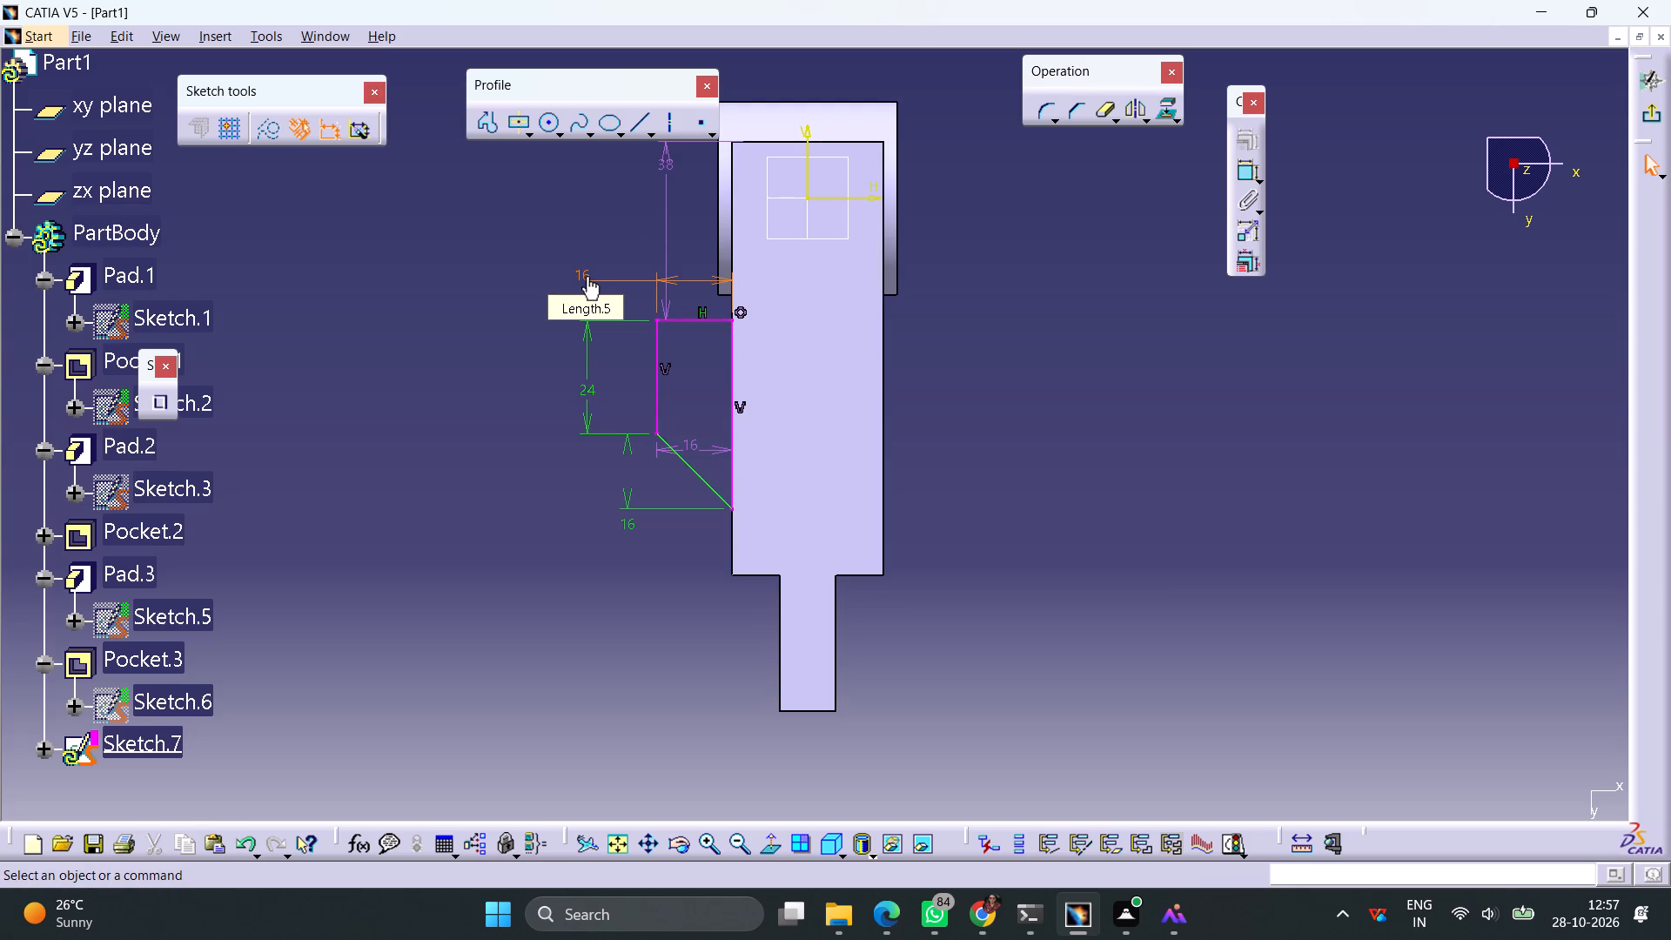
{"action": "left_click", "coordinate": [1652, 114]}
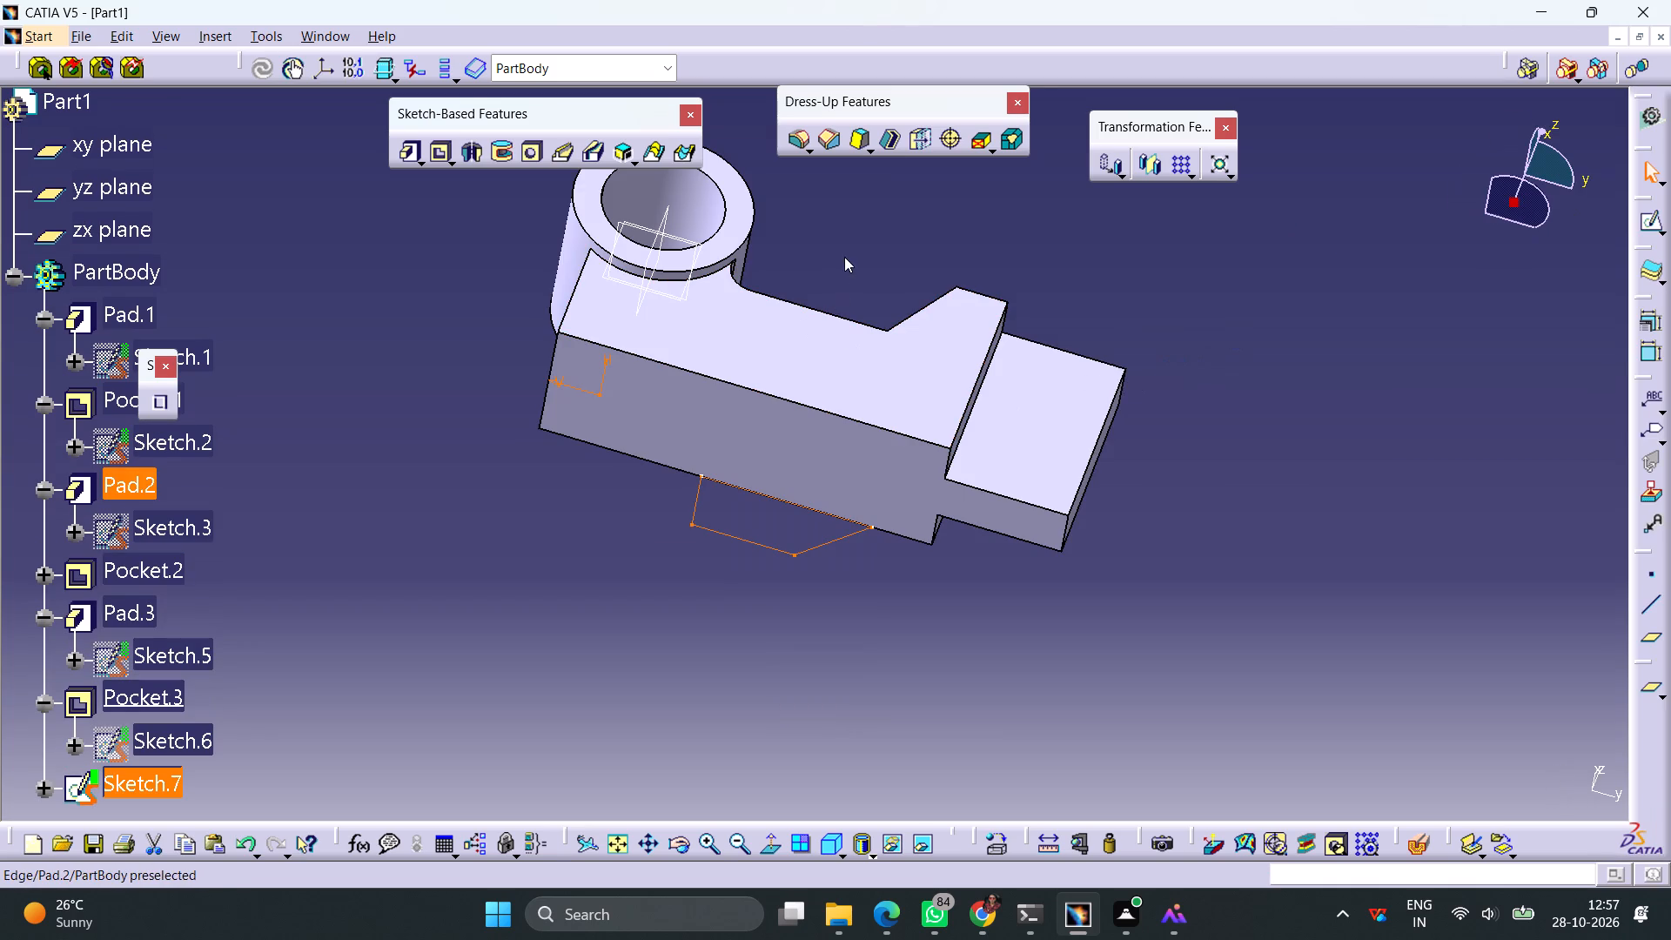
Pad the side projection profile 16 mm in the reversed direction, up alongside the arm.
{"action": "middle_click_drag", "start_coordinate": [844, 256], "coordinate": [580, 448]}
{"action": "right_click_drag", "start_coordinate": [844, 256], "coordinate": [580, 448]}
{"action": "middle_click_drag", "start_coordinate": [1090, 479], "coordinate": [553, 583]}
{"action": "right_click_drag", "start_coordinate": [1090, 479], "coordinate": [552, 583]}
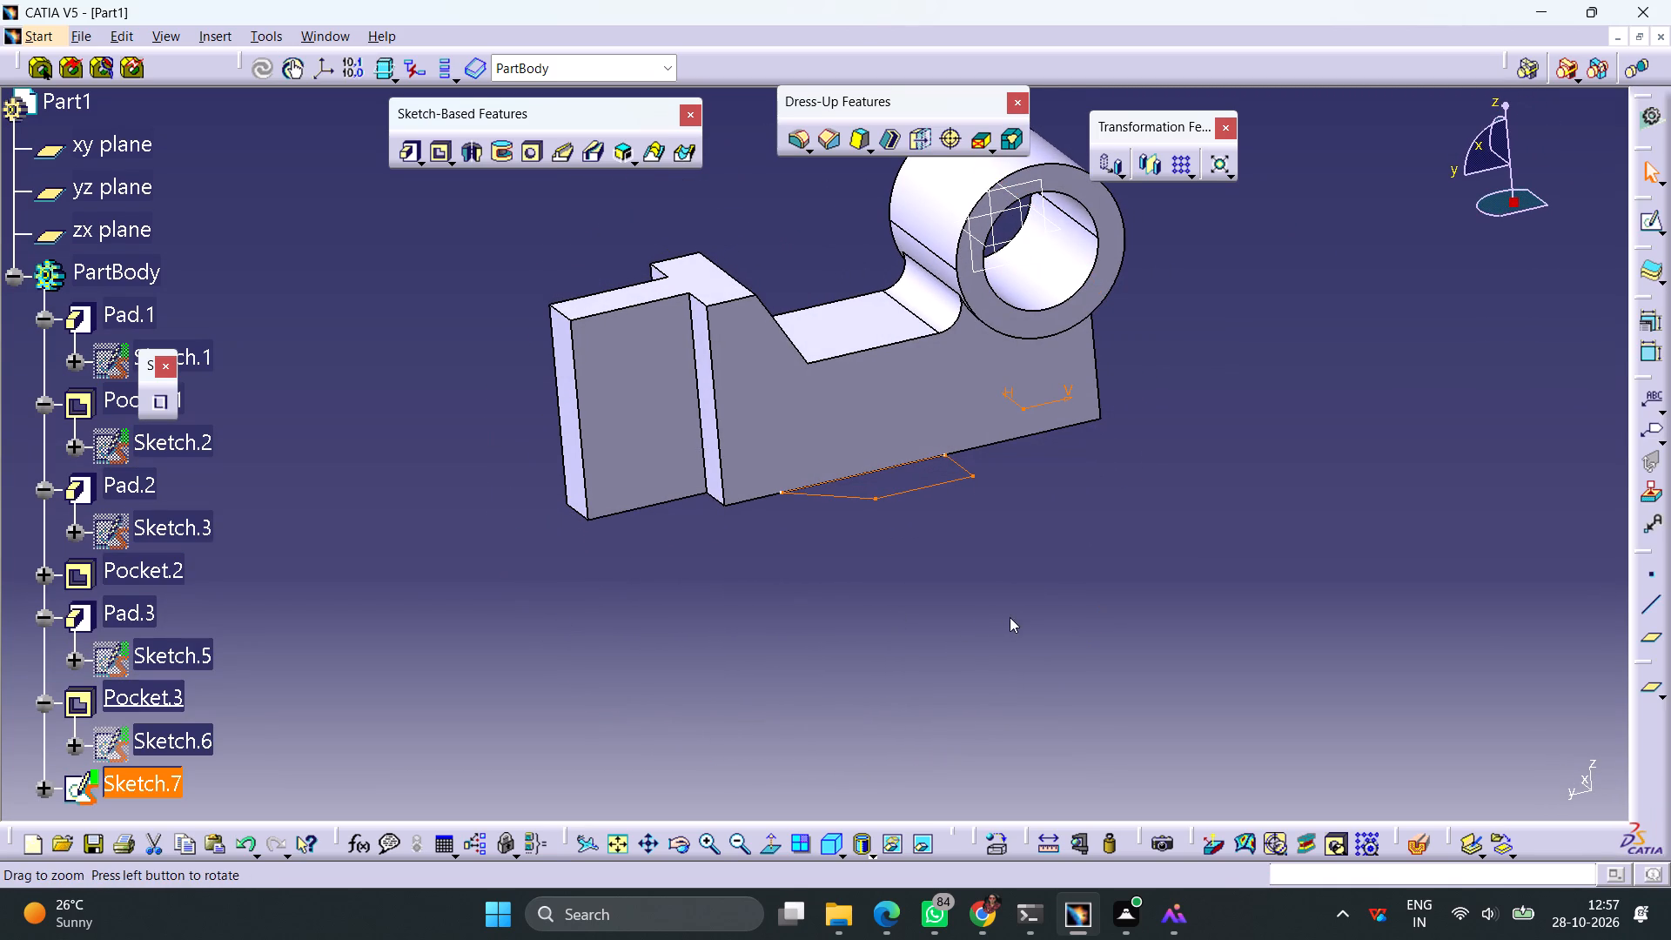
{"action": "middle_click_drag", "start_coordinate": [1066, 587], "coordinate": [1058, 586]}
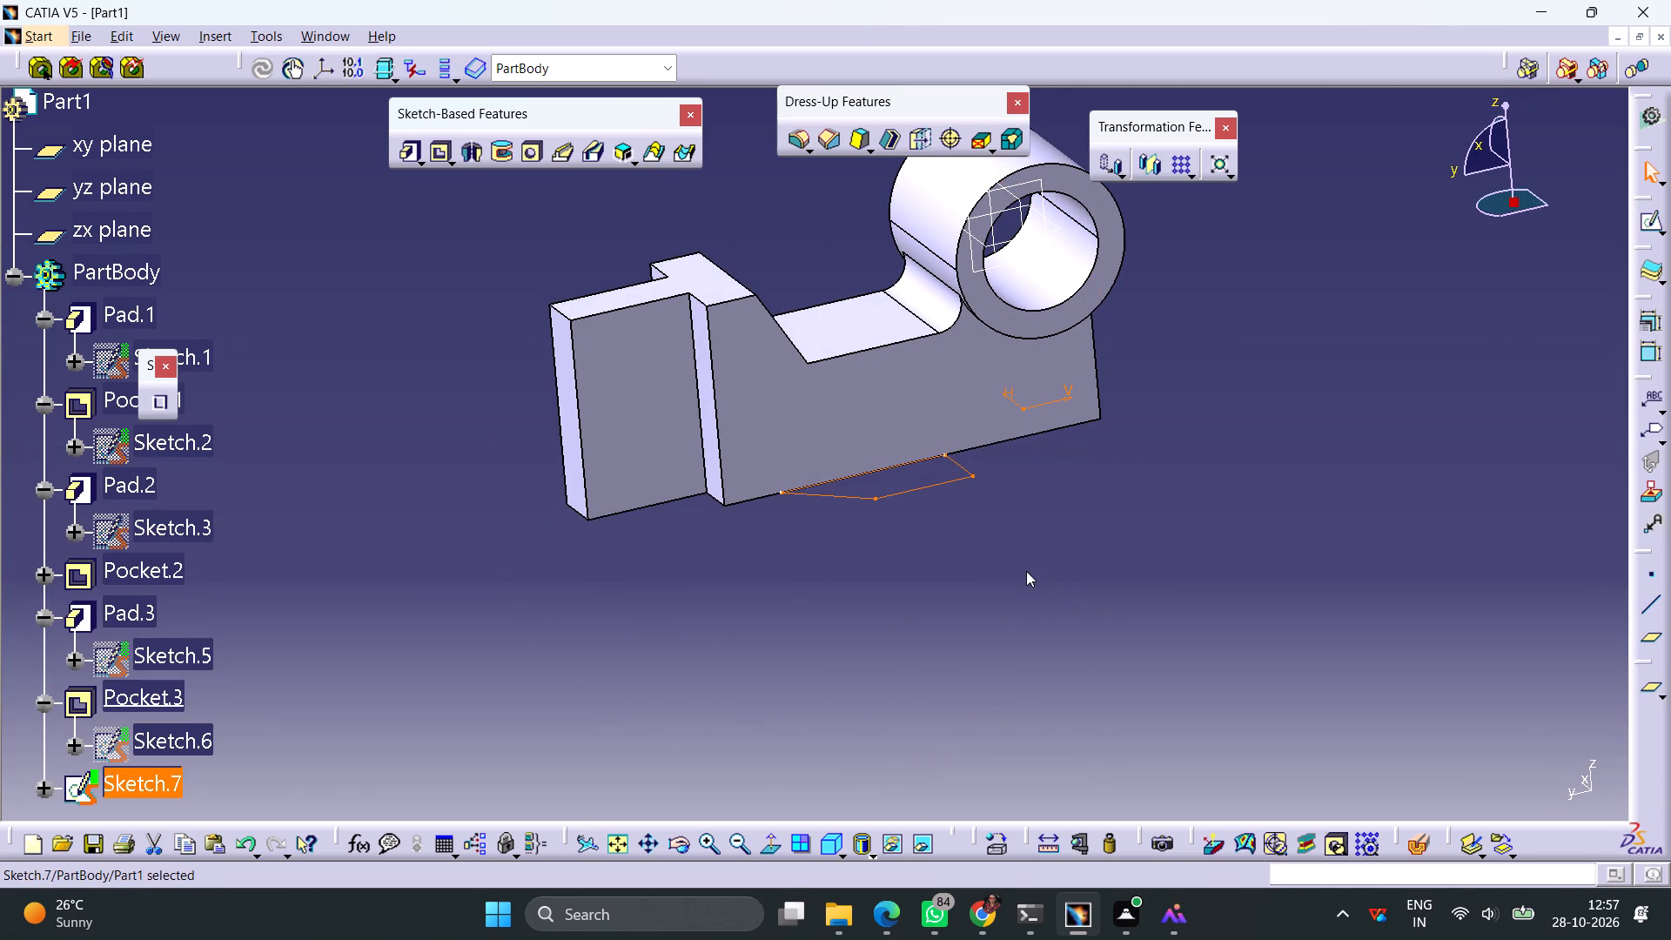
{"action": "left_click", "coordinate": [400, 158]}
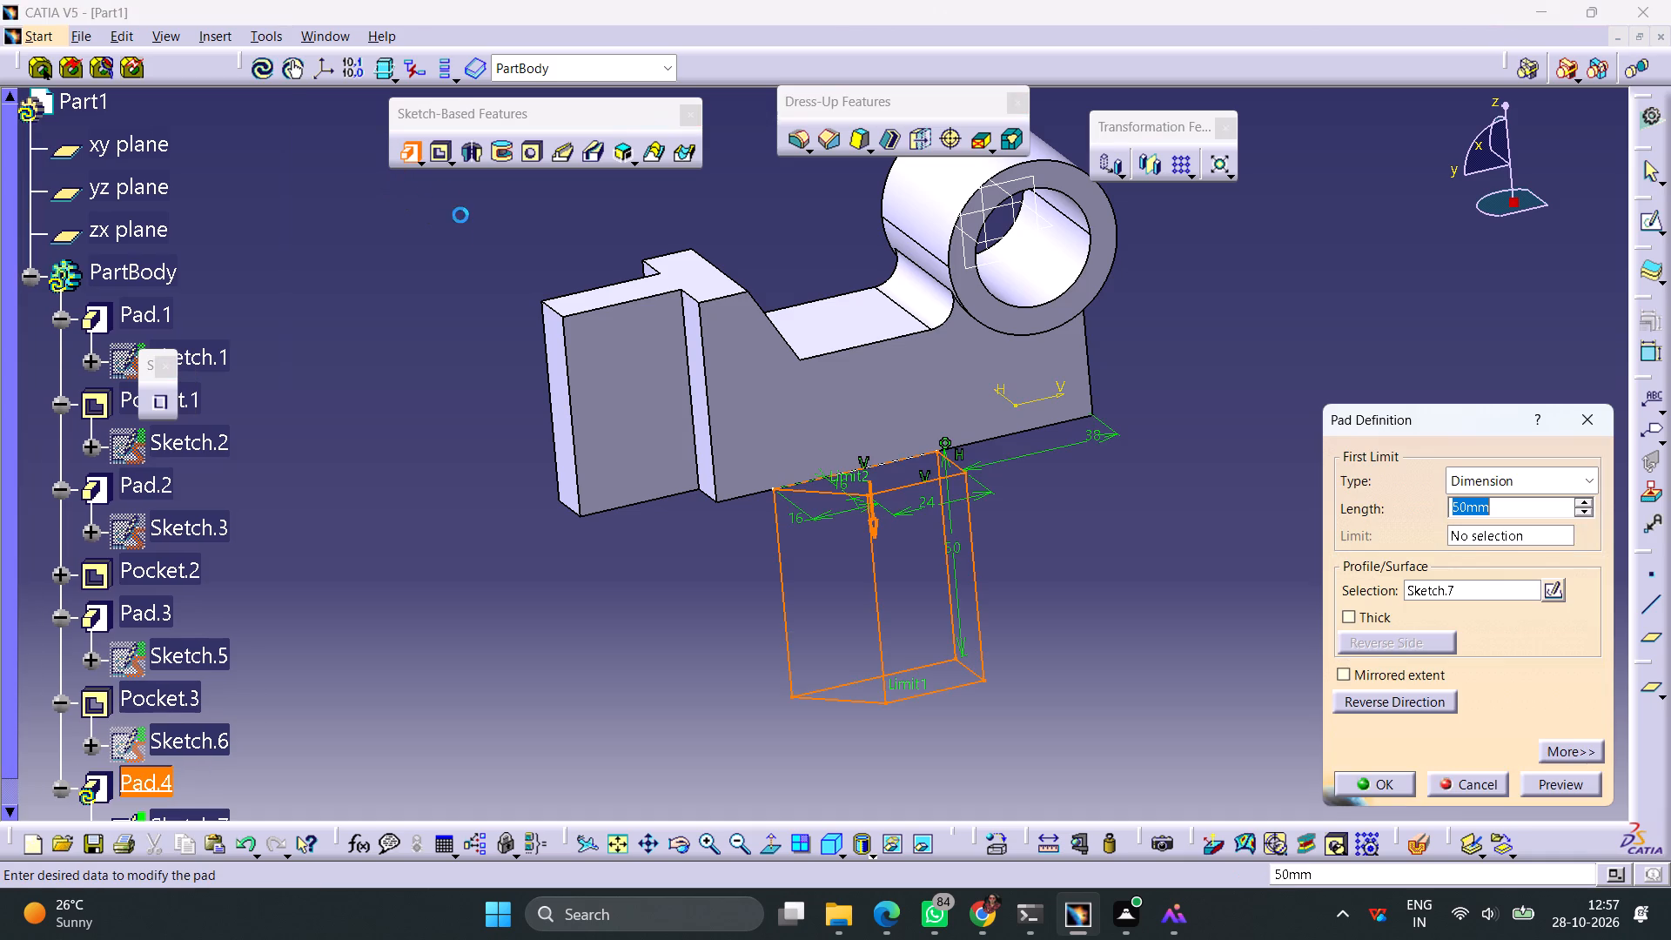
{"action": "left_click", "coordinate": [1375, 698]}
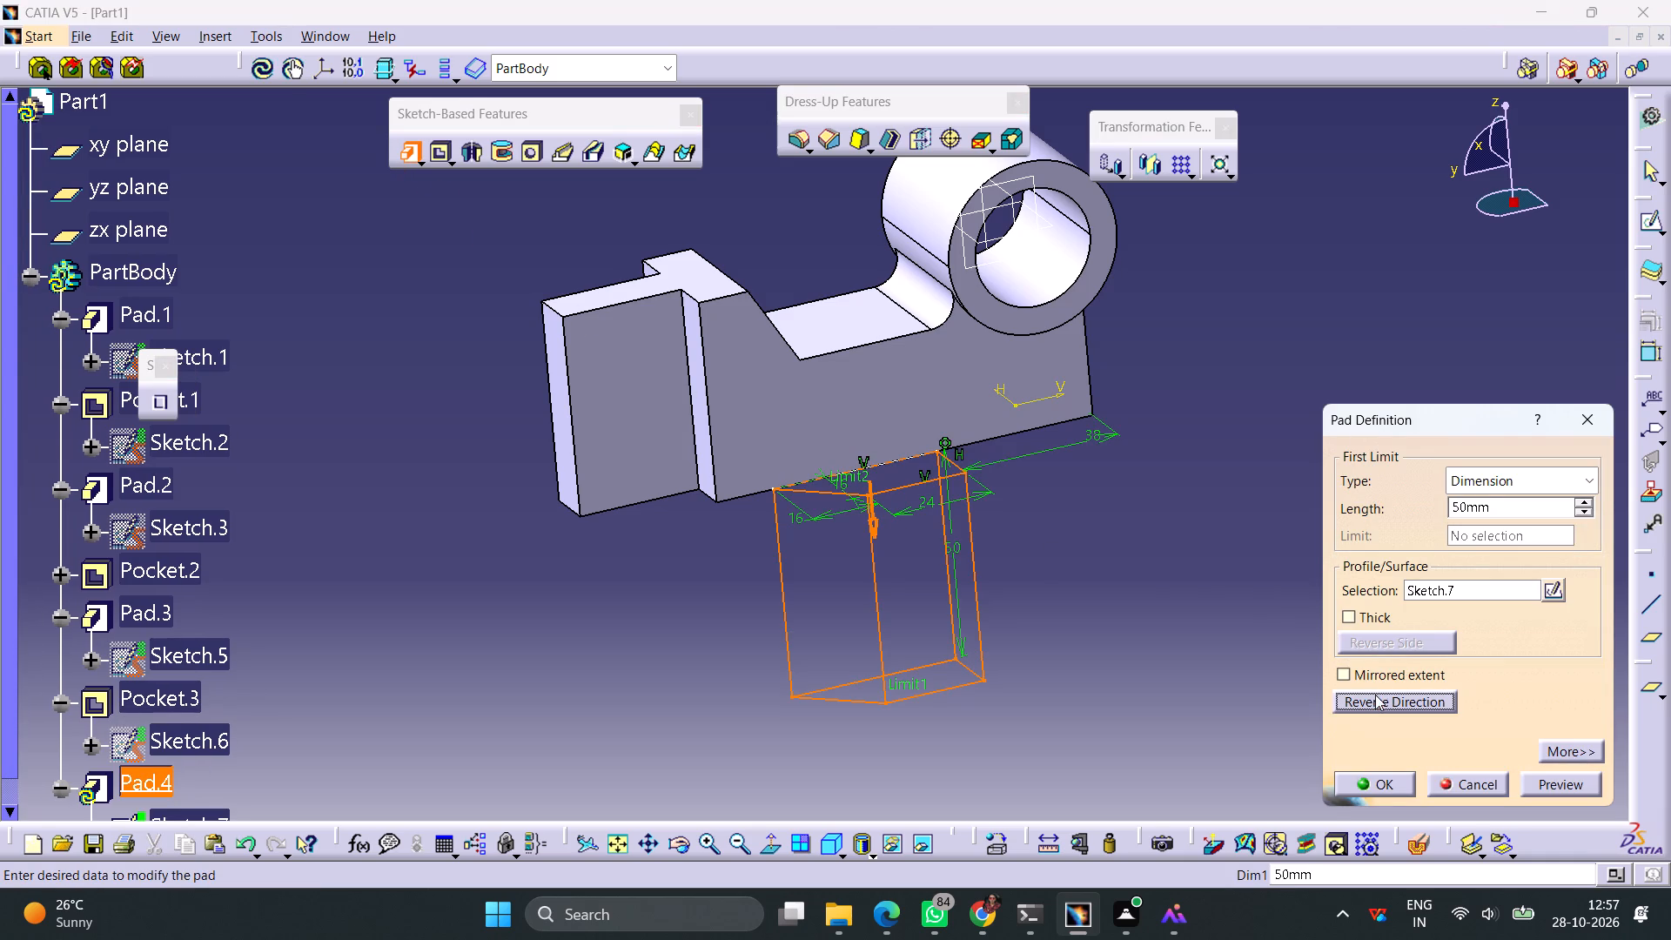
{"action": "left_click_drag", "start_coordinate": [1496, 505], "coordinate": [1388, 505]}
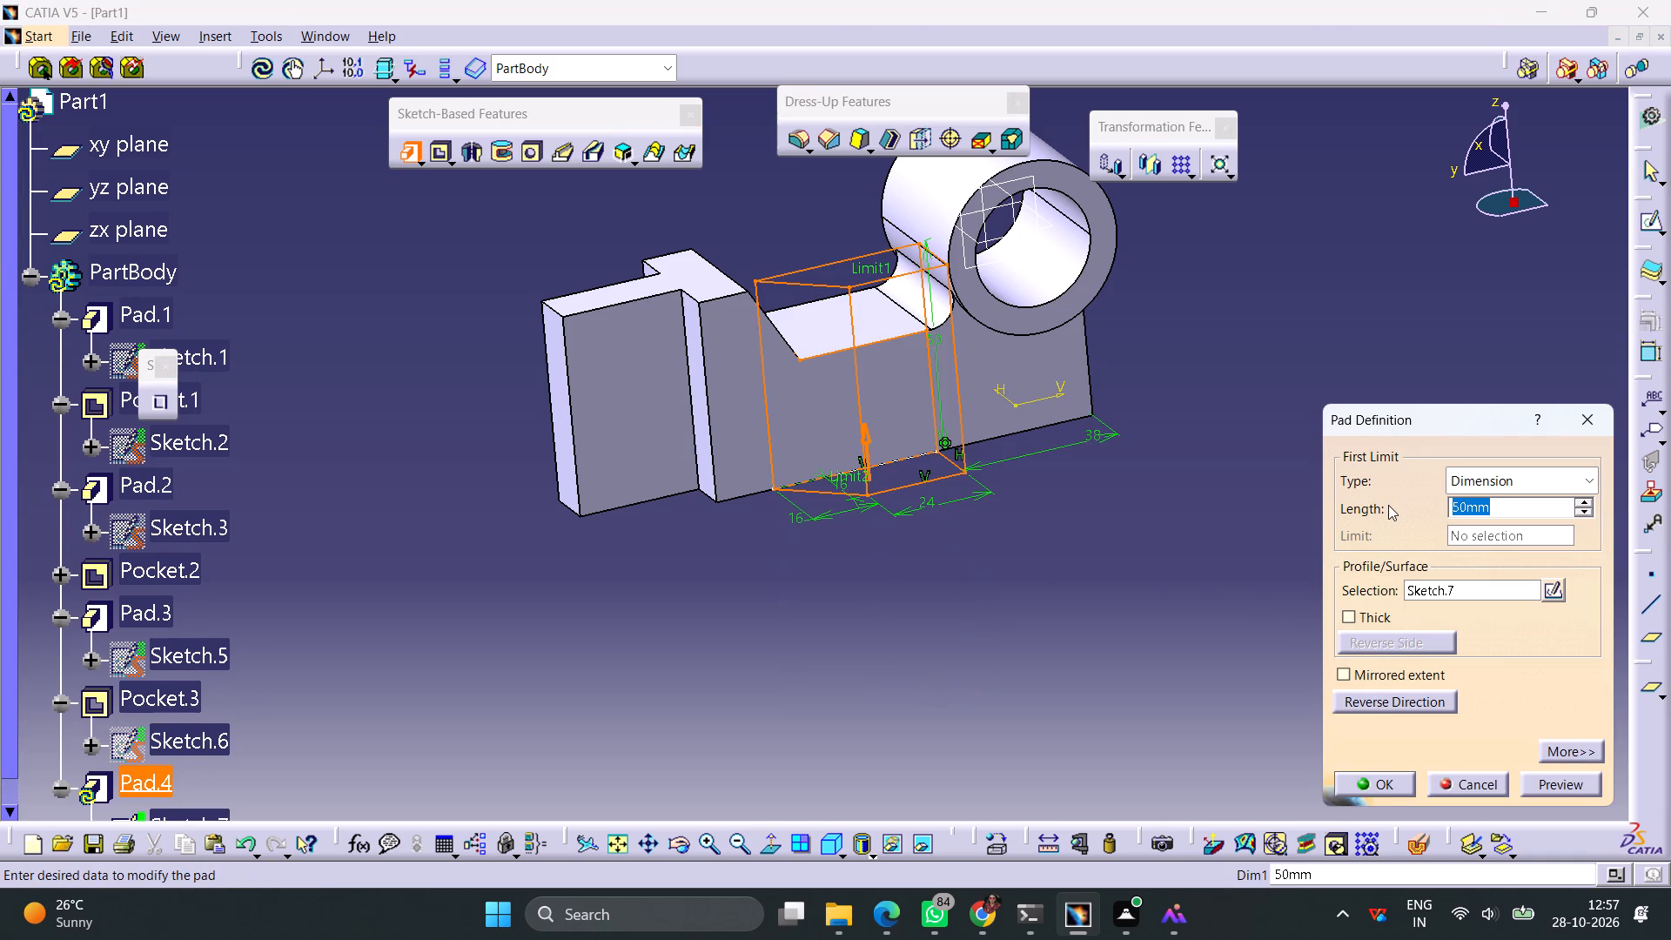
{"action": "type", "text": "16"}
{"action": "key", "text": "Return"}
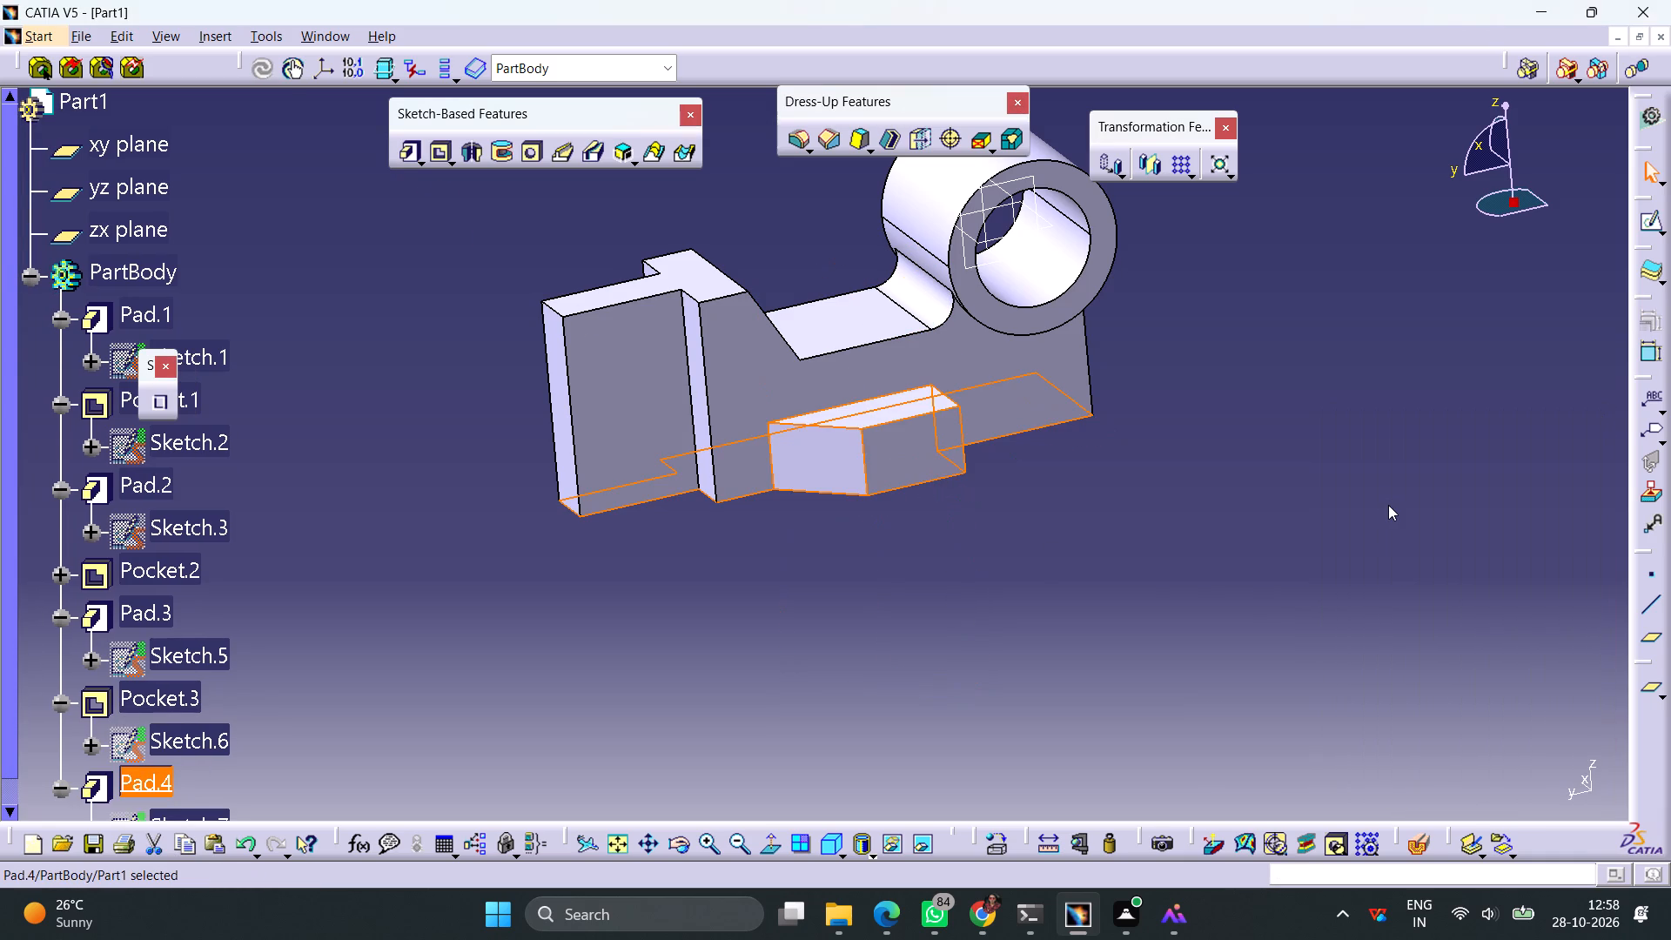
{"action": "left_click", "coordinate": [1249, 536]}
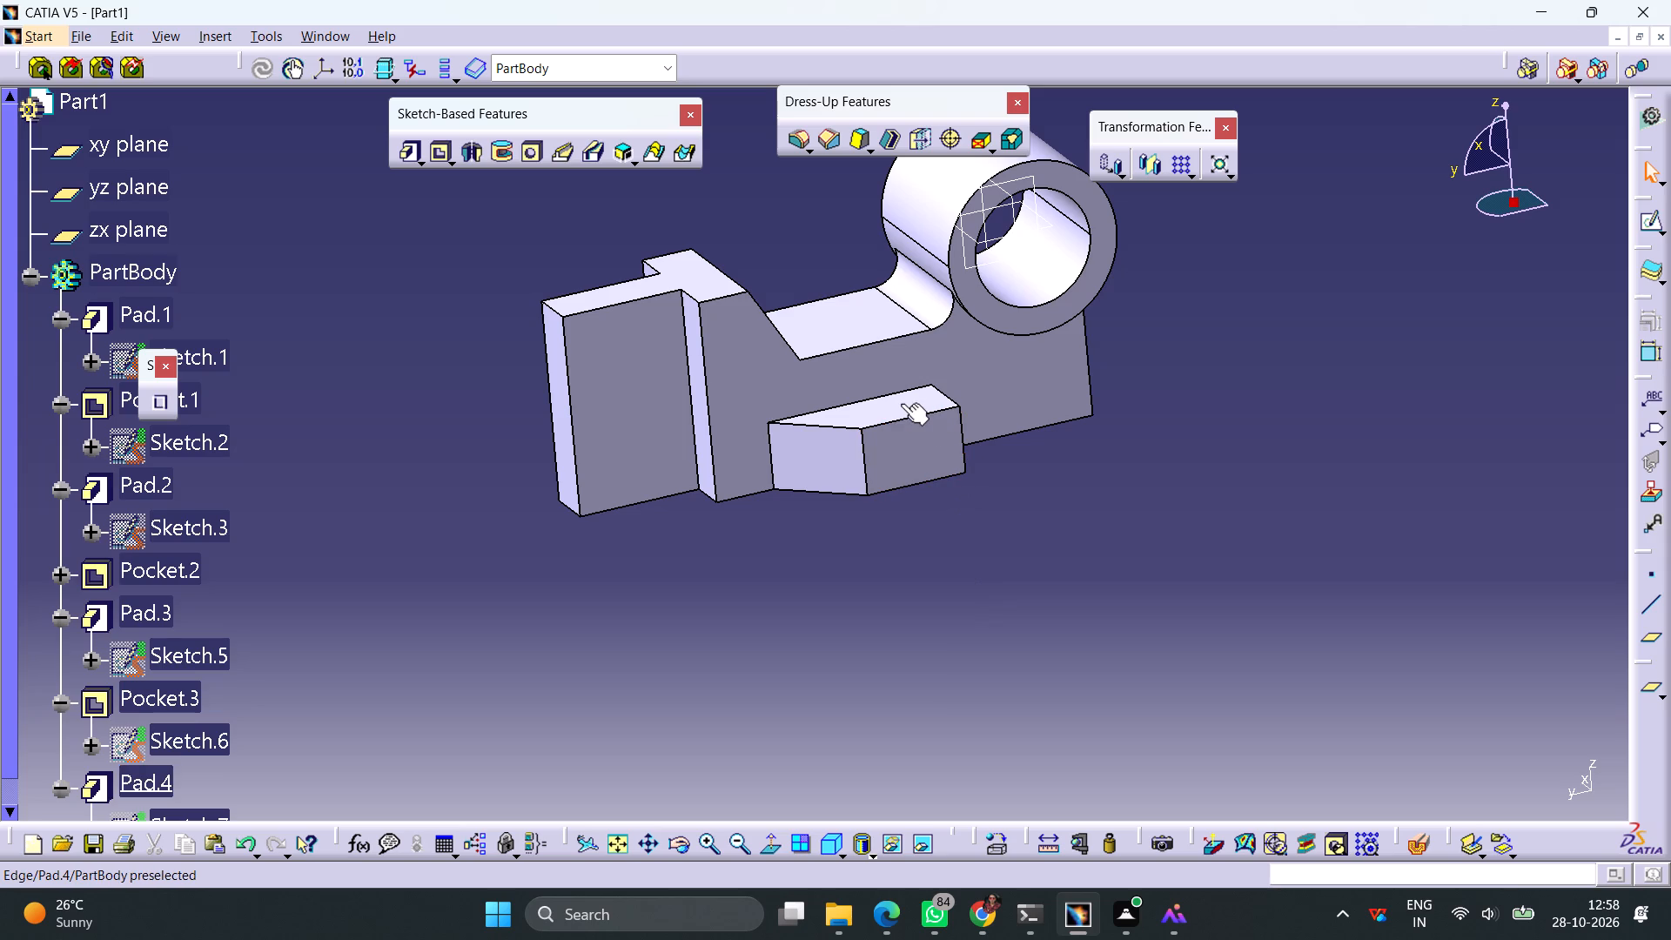
Start a new sketch on the arm's underside face.
{"action": "middle_click_drag", "start_coordinate": [916, 580], "coordinate": [873, 392]}
{"action": "right_click_drag", "start_coordinate": [916, 580], "coordinate": [876, 394]}
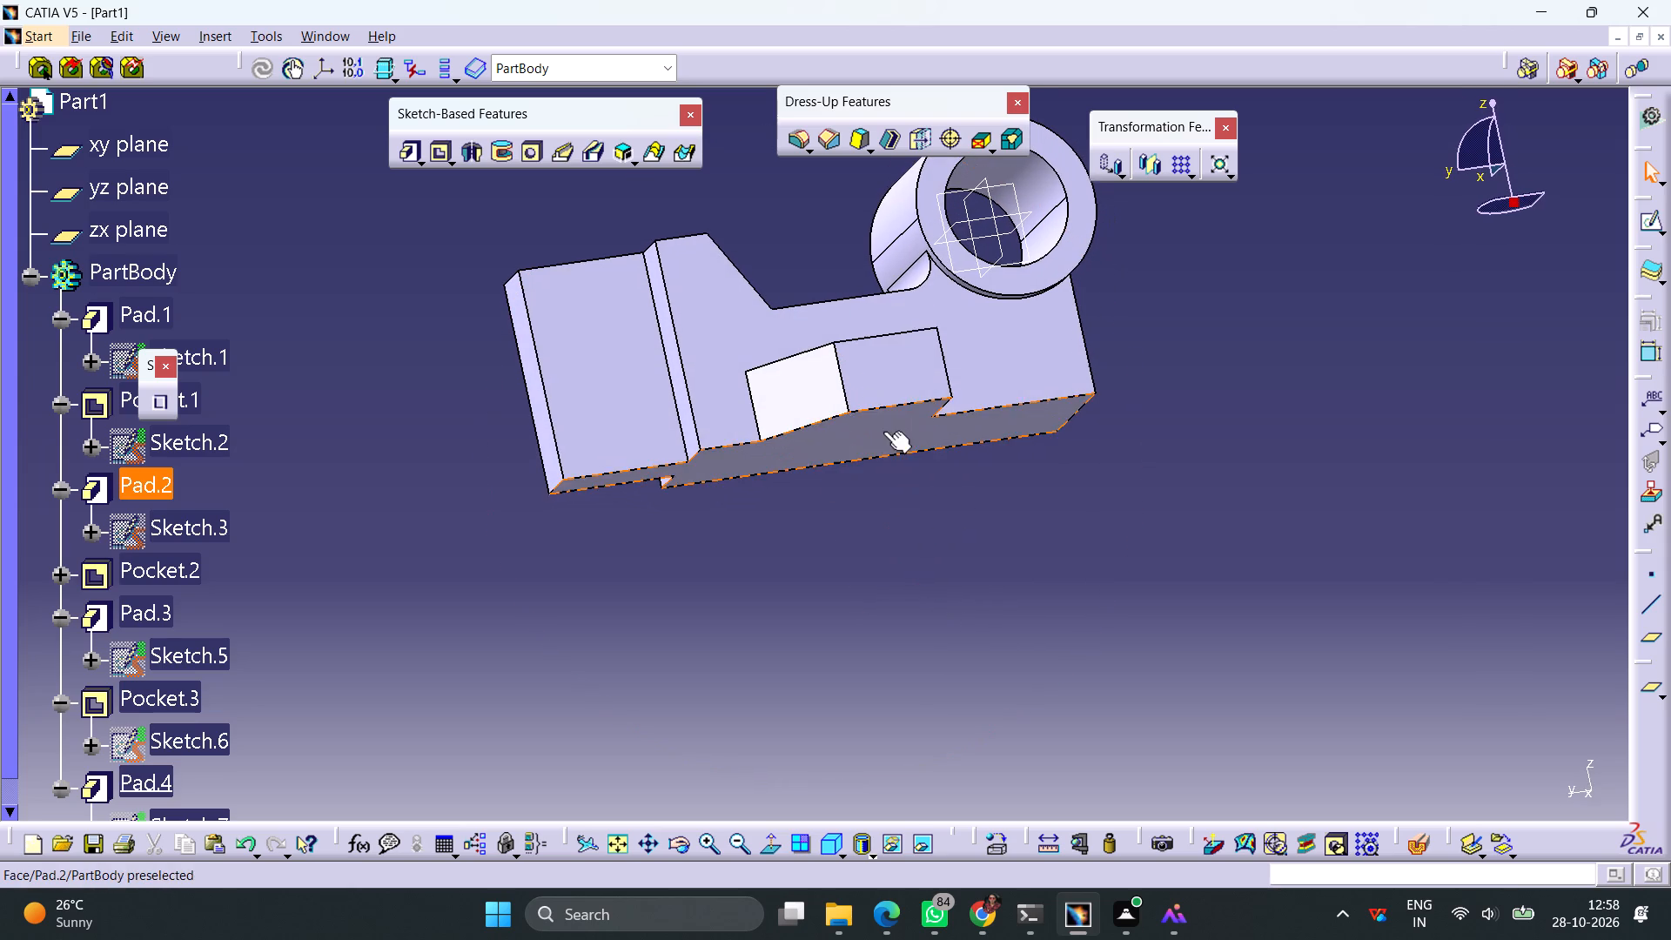
{"action": "left_click", "coordinate": [883, 433]}
{"action": "left_click", "coordinate": [1646, 227]}
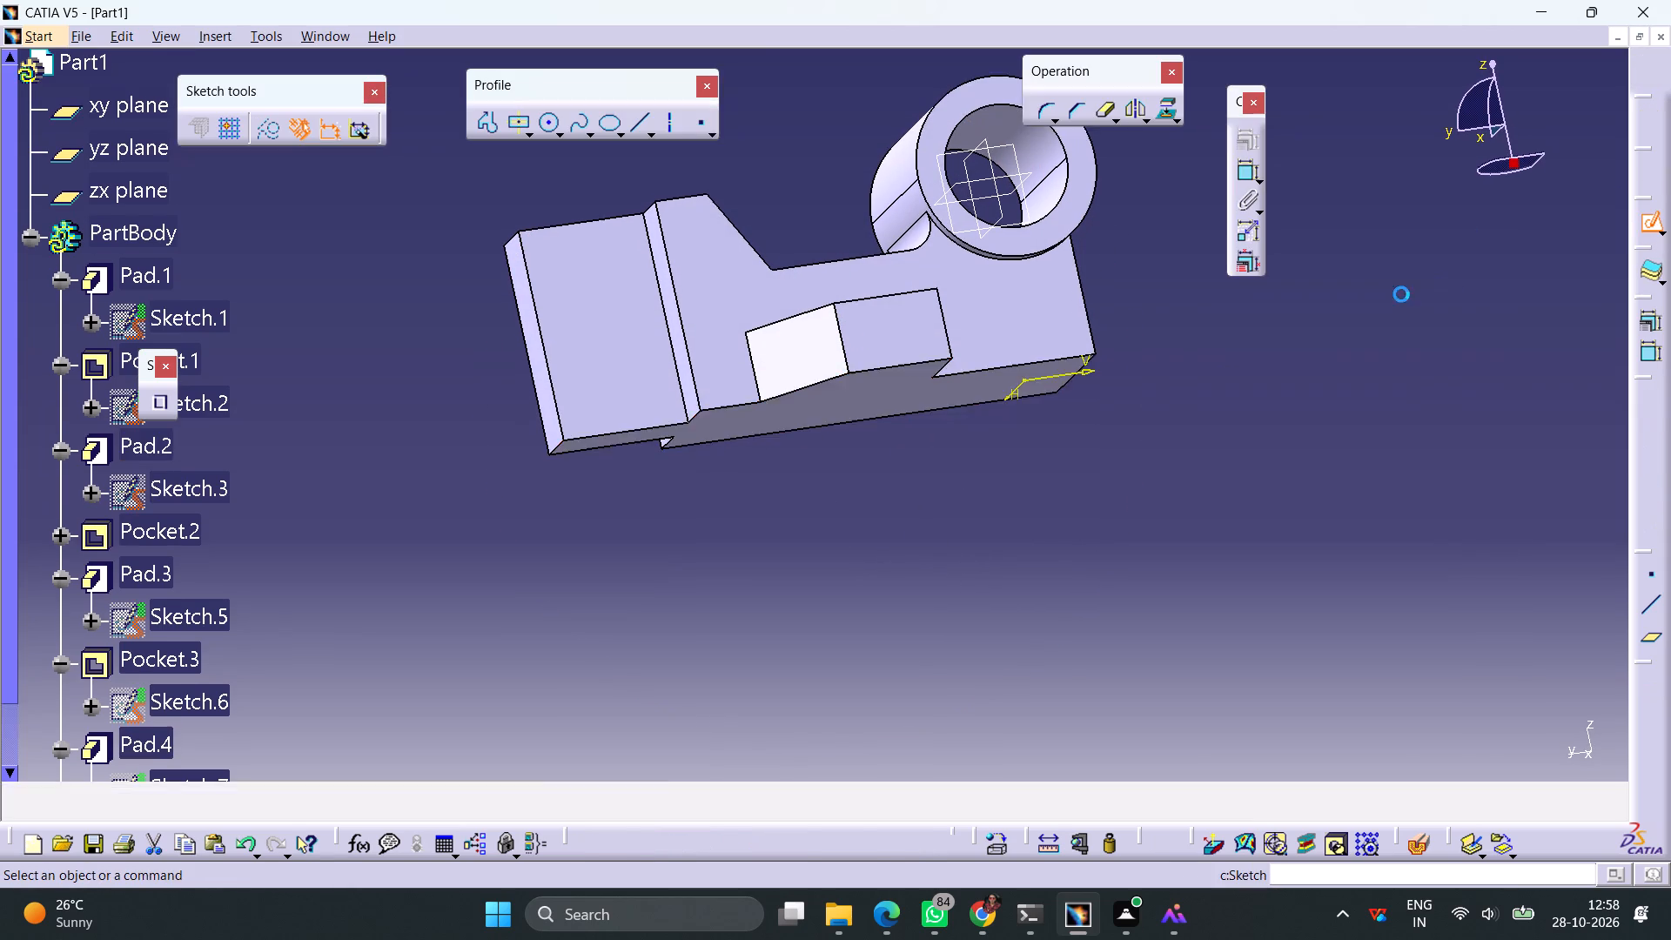
Sketch a horizontal line about 22 mm long outward from the arm's opposite long side edge, level with the existing projection's cylinder-side edge.
{"action": "left_click", "coordinate": [633, 128]}
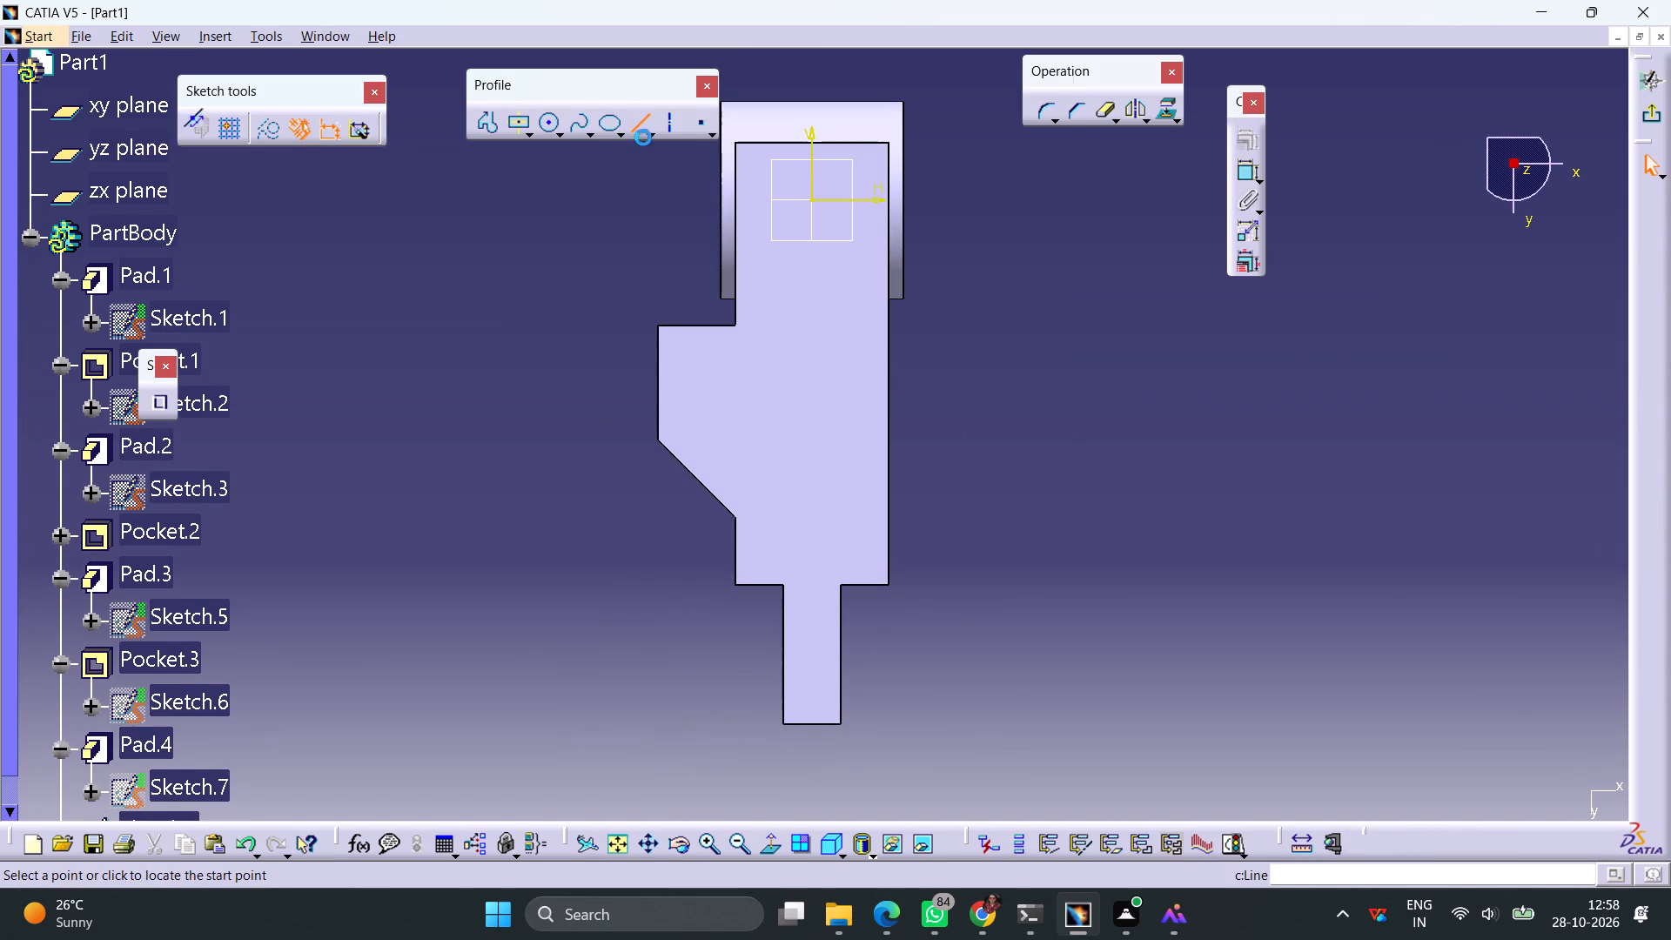
{"action": "left_click", "coordinate": [887, 326]}
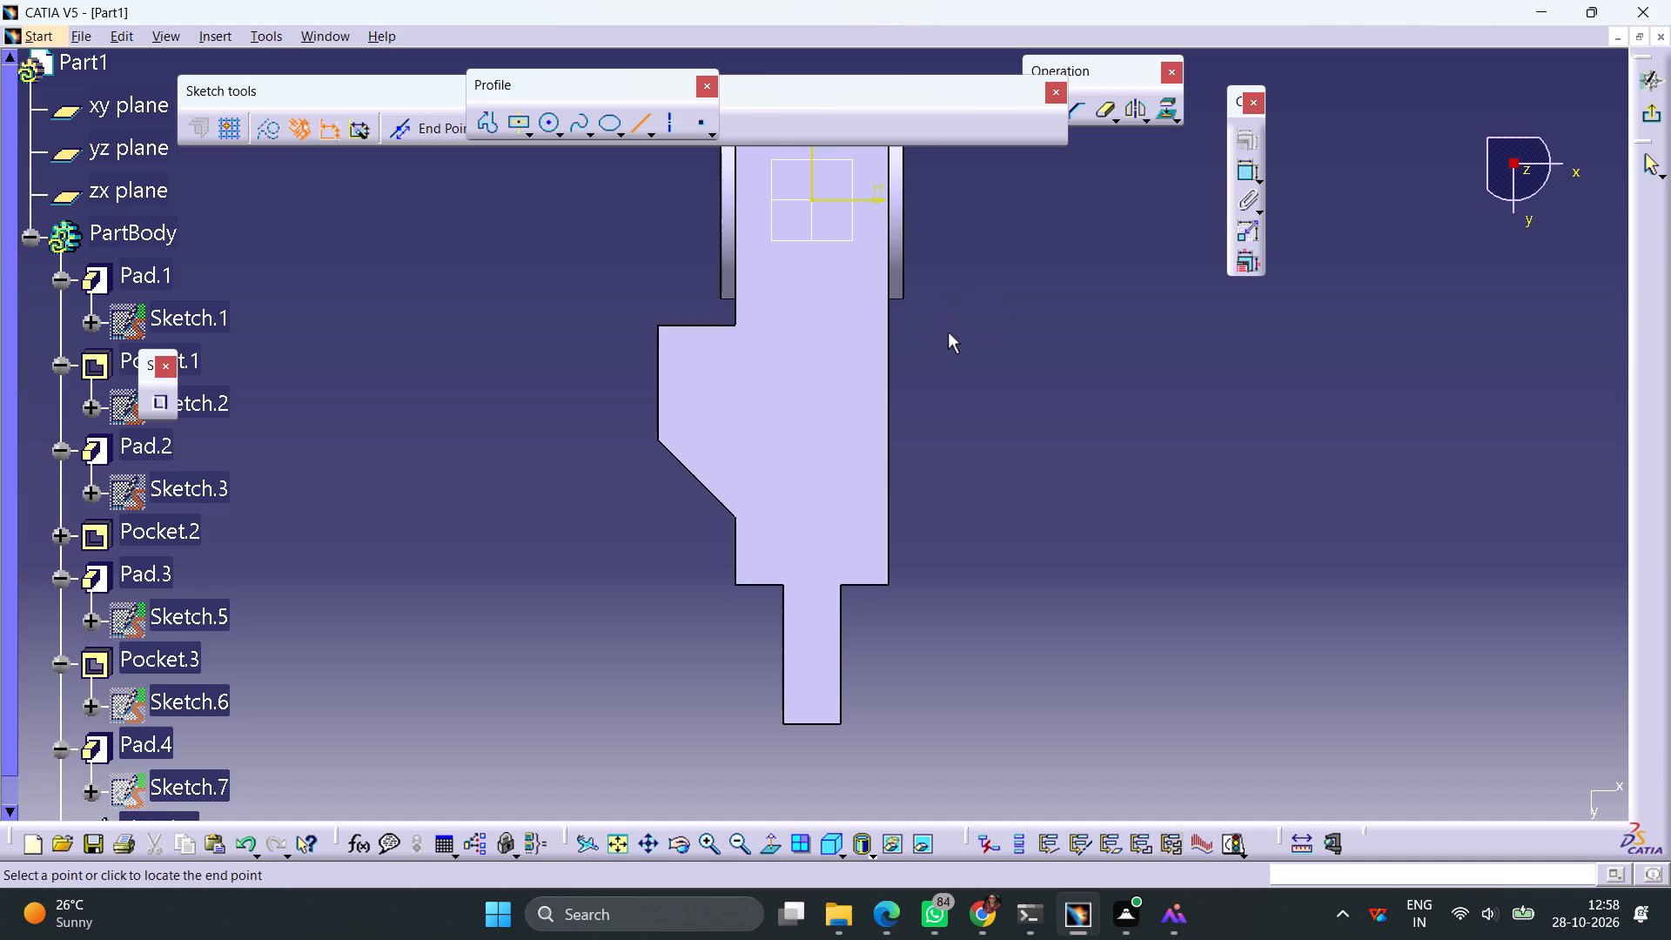
{"action": "left_click", "coordinate": [996, 324]}
{"action": "middle_click_drag", "start_coordinate": [1003, 390], "coordinate": [1002, 429]}
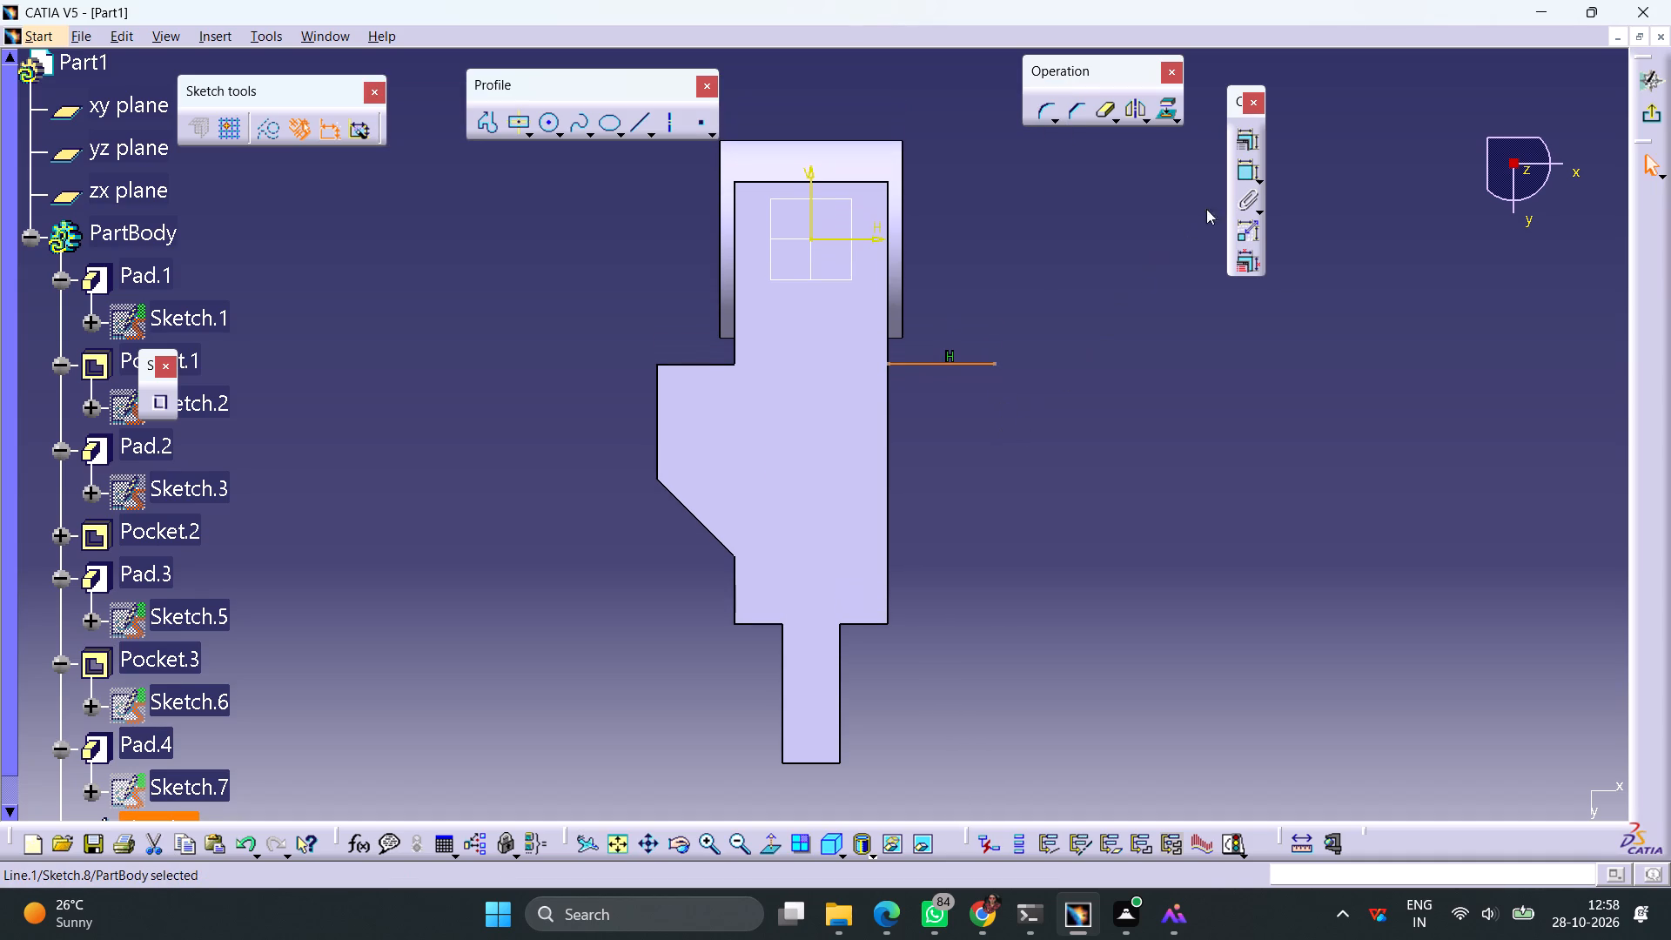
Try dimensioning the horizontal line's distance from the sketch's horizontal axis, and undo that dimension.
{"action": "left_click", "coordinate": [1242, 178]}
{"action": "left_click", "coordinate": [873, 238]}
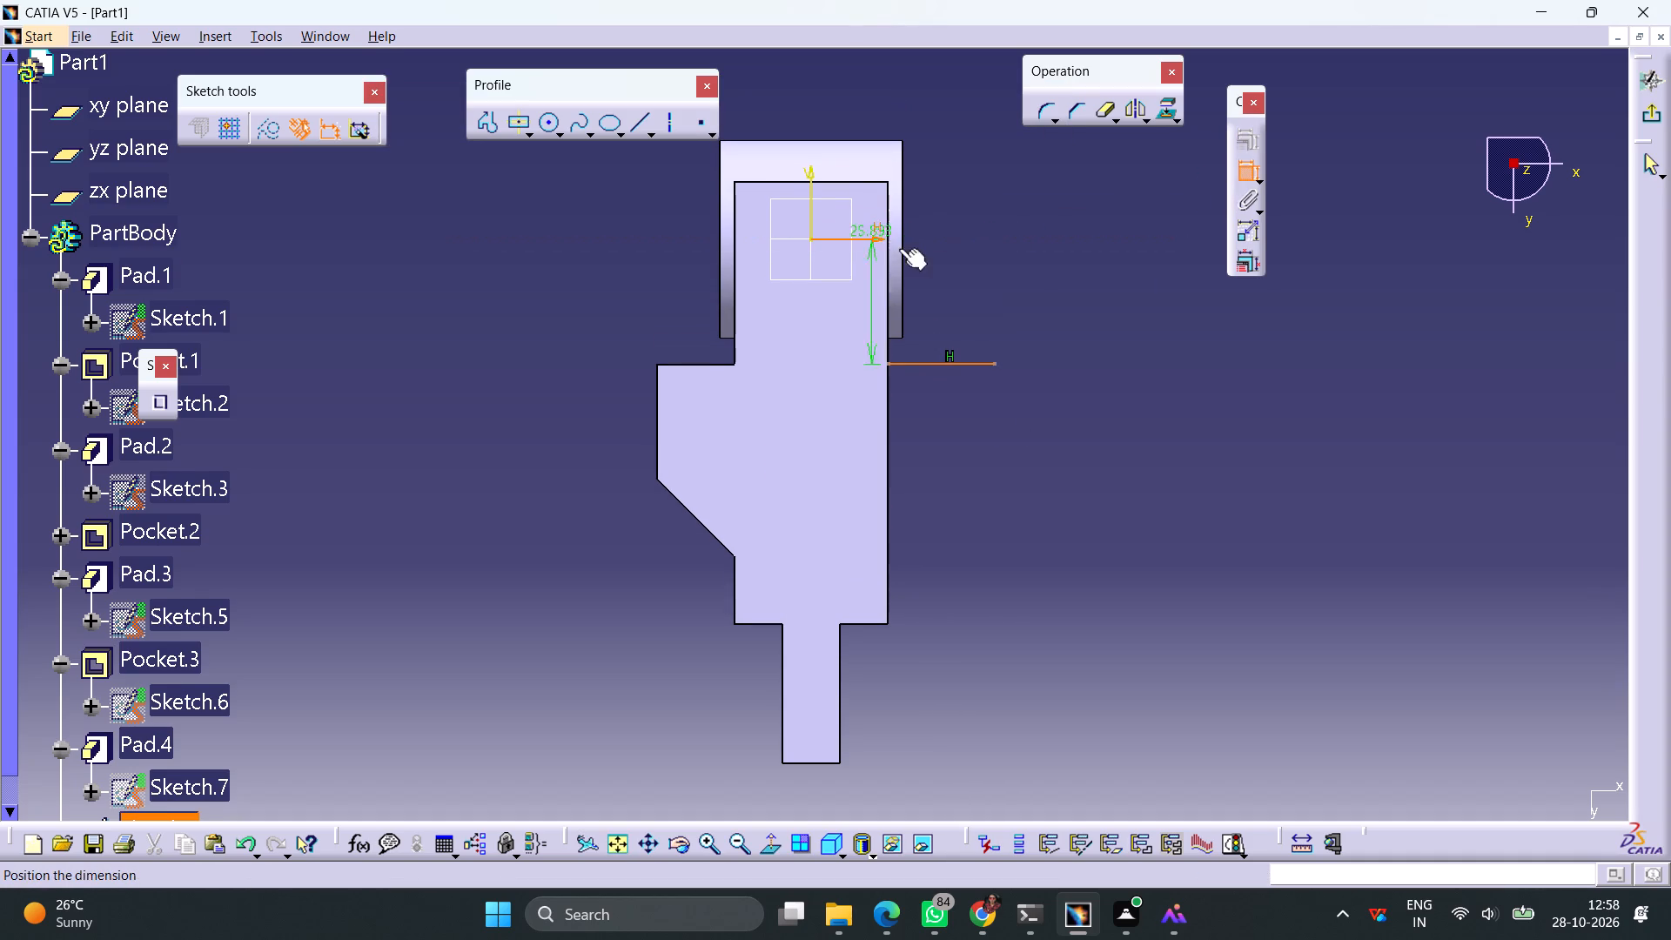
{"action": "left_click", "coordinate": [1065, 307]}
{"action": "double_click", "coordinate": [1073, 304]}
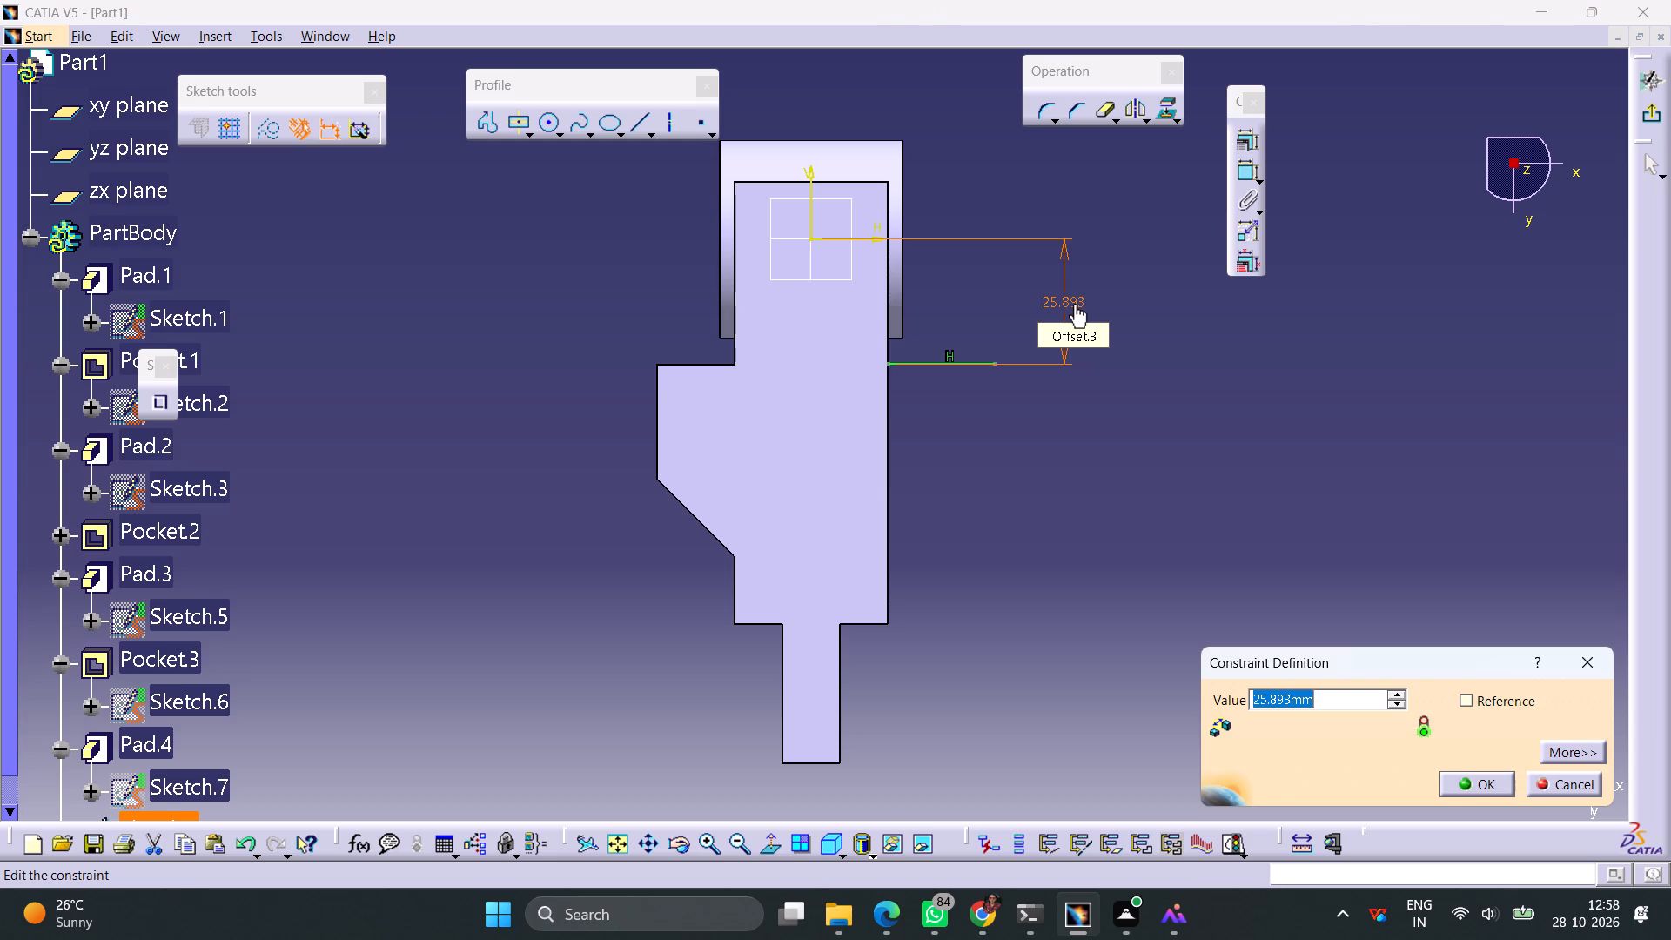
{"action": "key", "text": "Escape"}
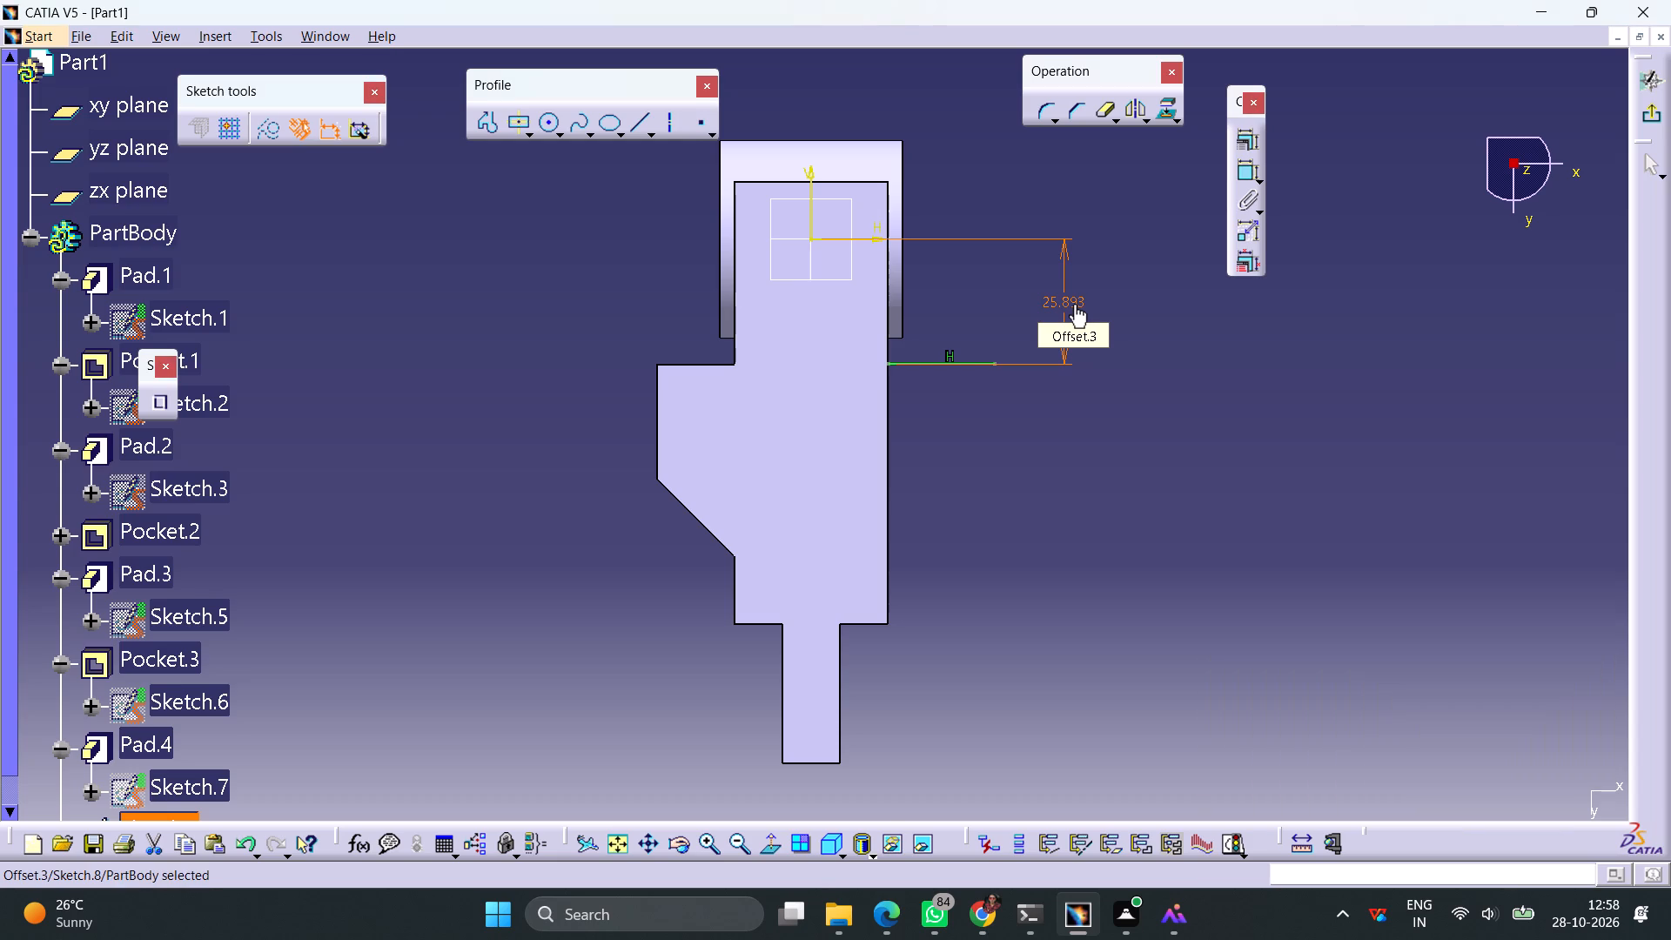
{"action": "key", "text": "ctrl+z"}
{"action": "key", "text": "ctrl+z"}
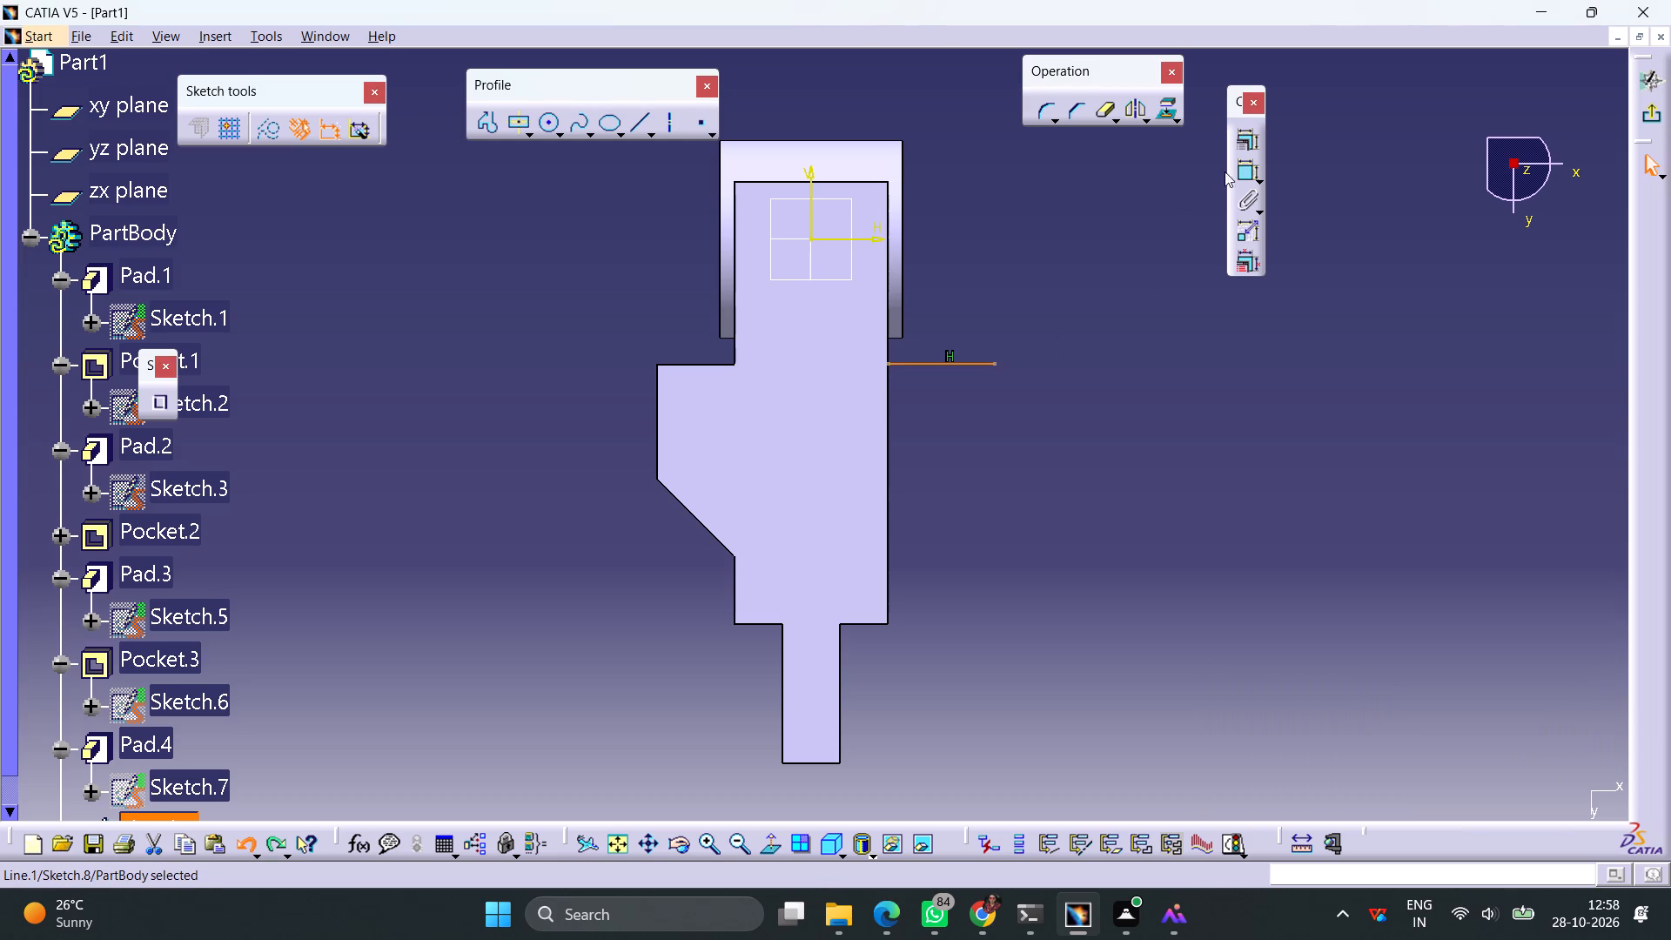
Dimension the horizontal line from the arm's cylinder-end edge and set the distance to 38 mm.
{"action": "left_click", "coordinate": [1235, 168]}
{"action": "left_click", "coordinate": [865, 179]}
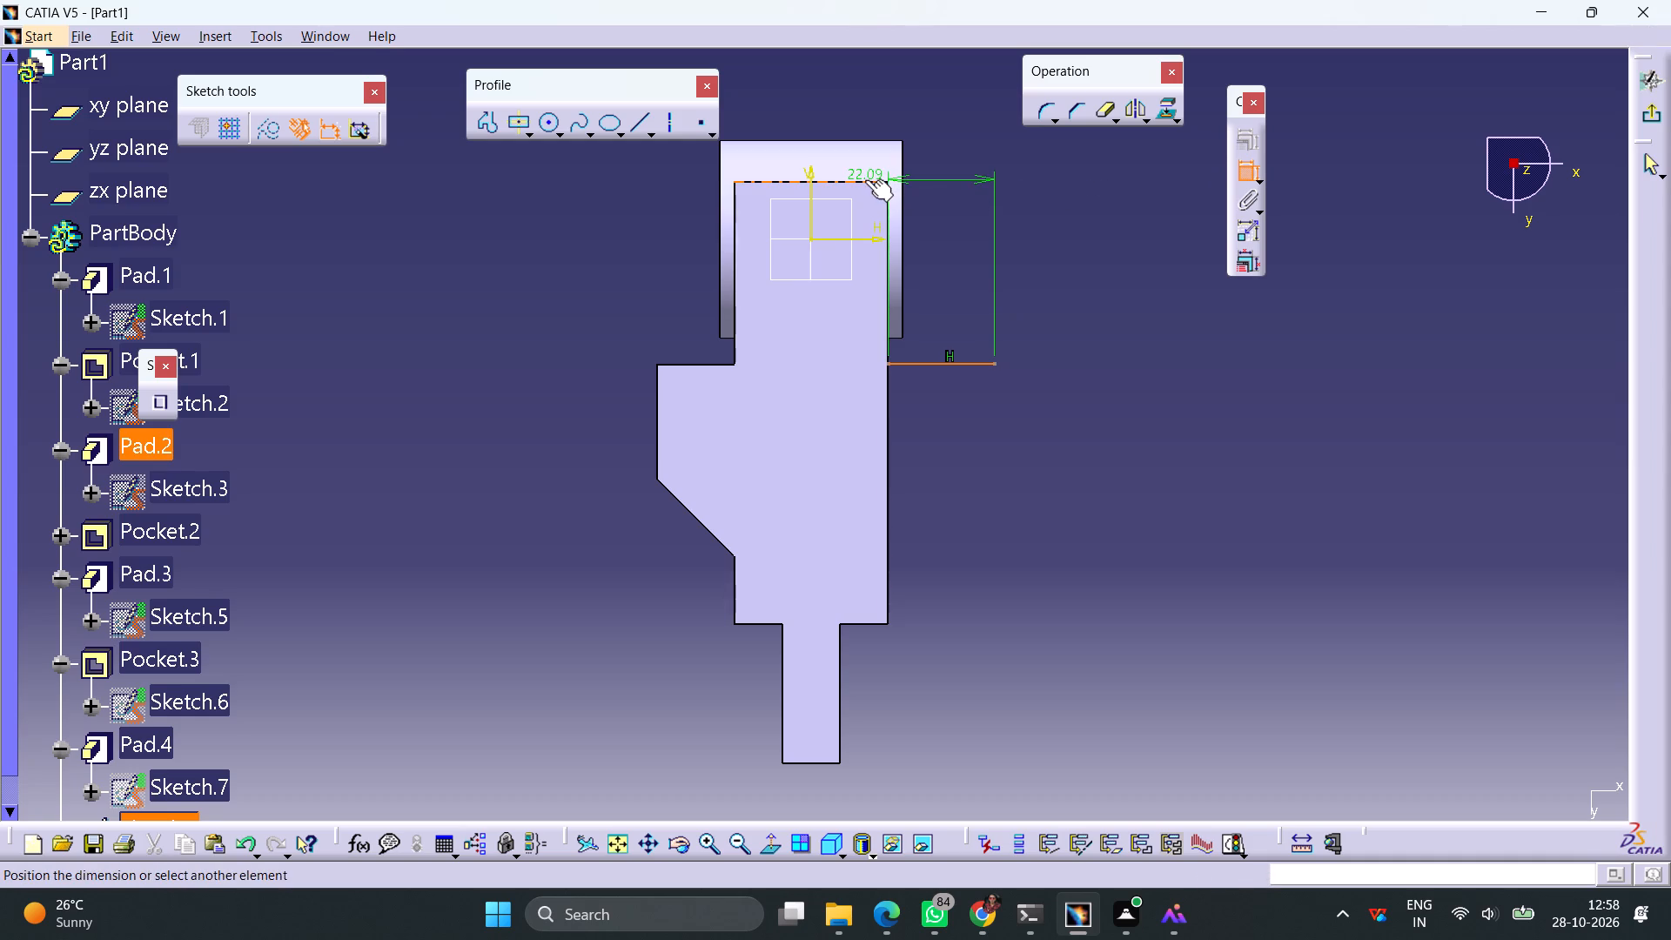
{"action": "left_click", "coordinate": [982, 288]}
{"action": "double_click", "coordinate": [912, 288]}
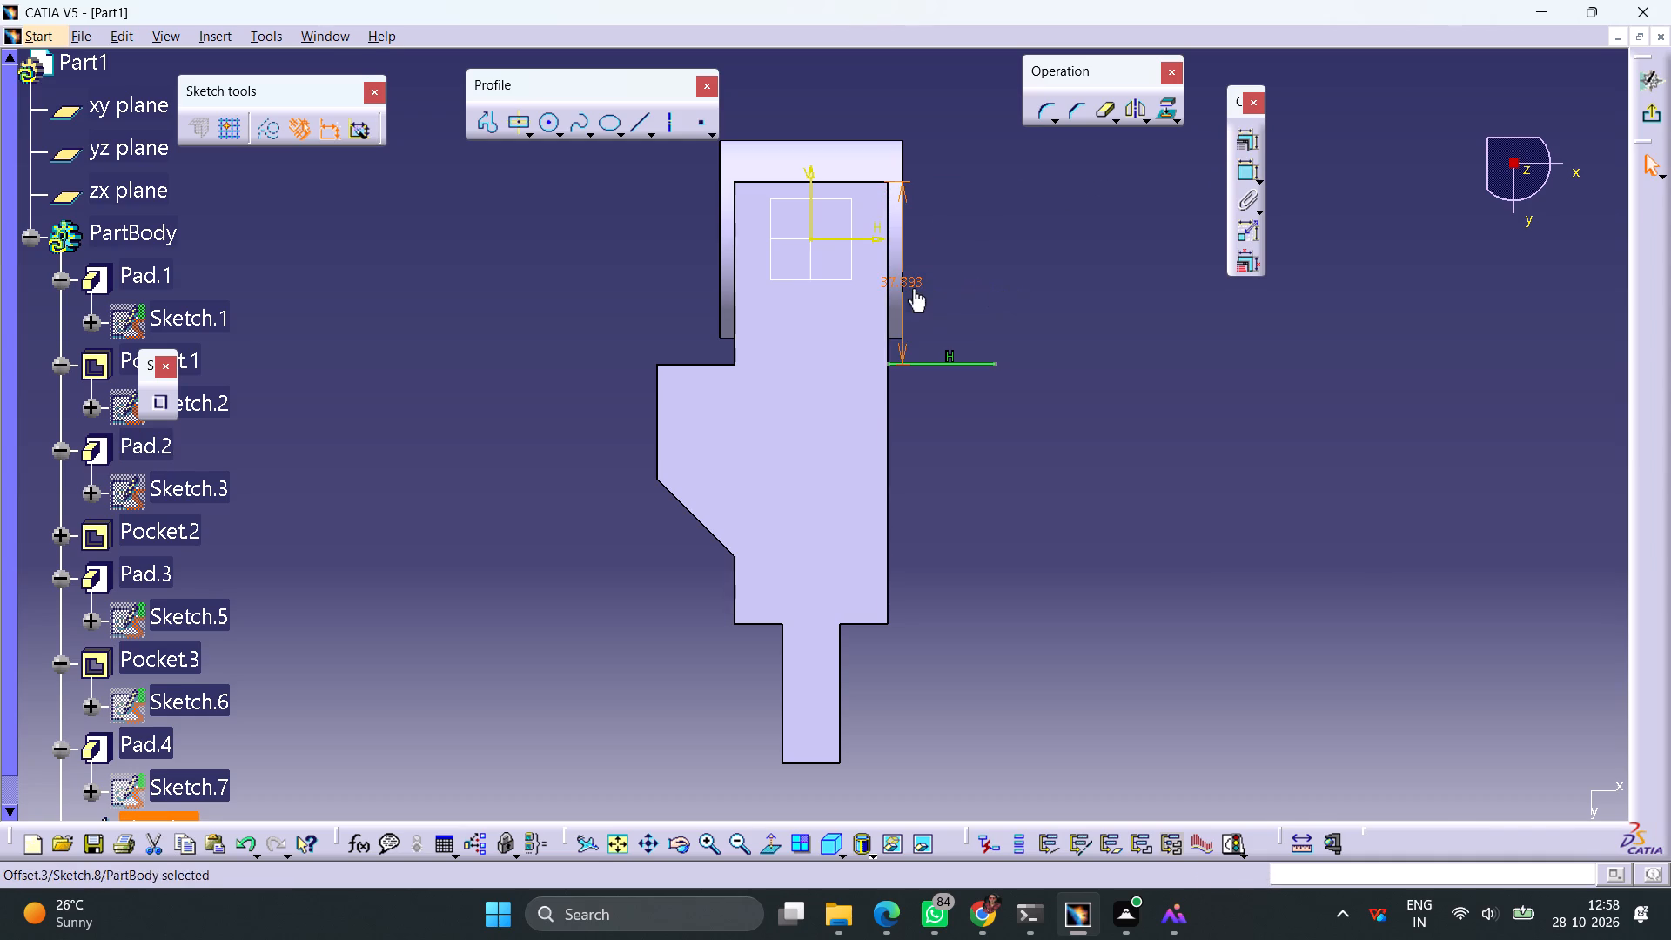
{"action": "type", "text": "38"}
{"action": "key", "text": "Return"}
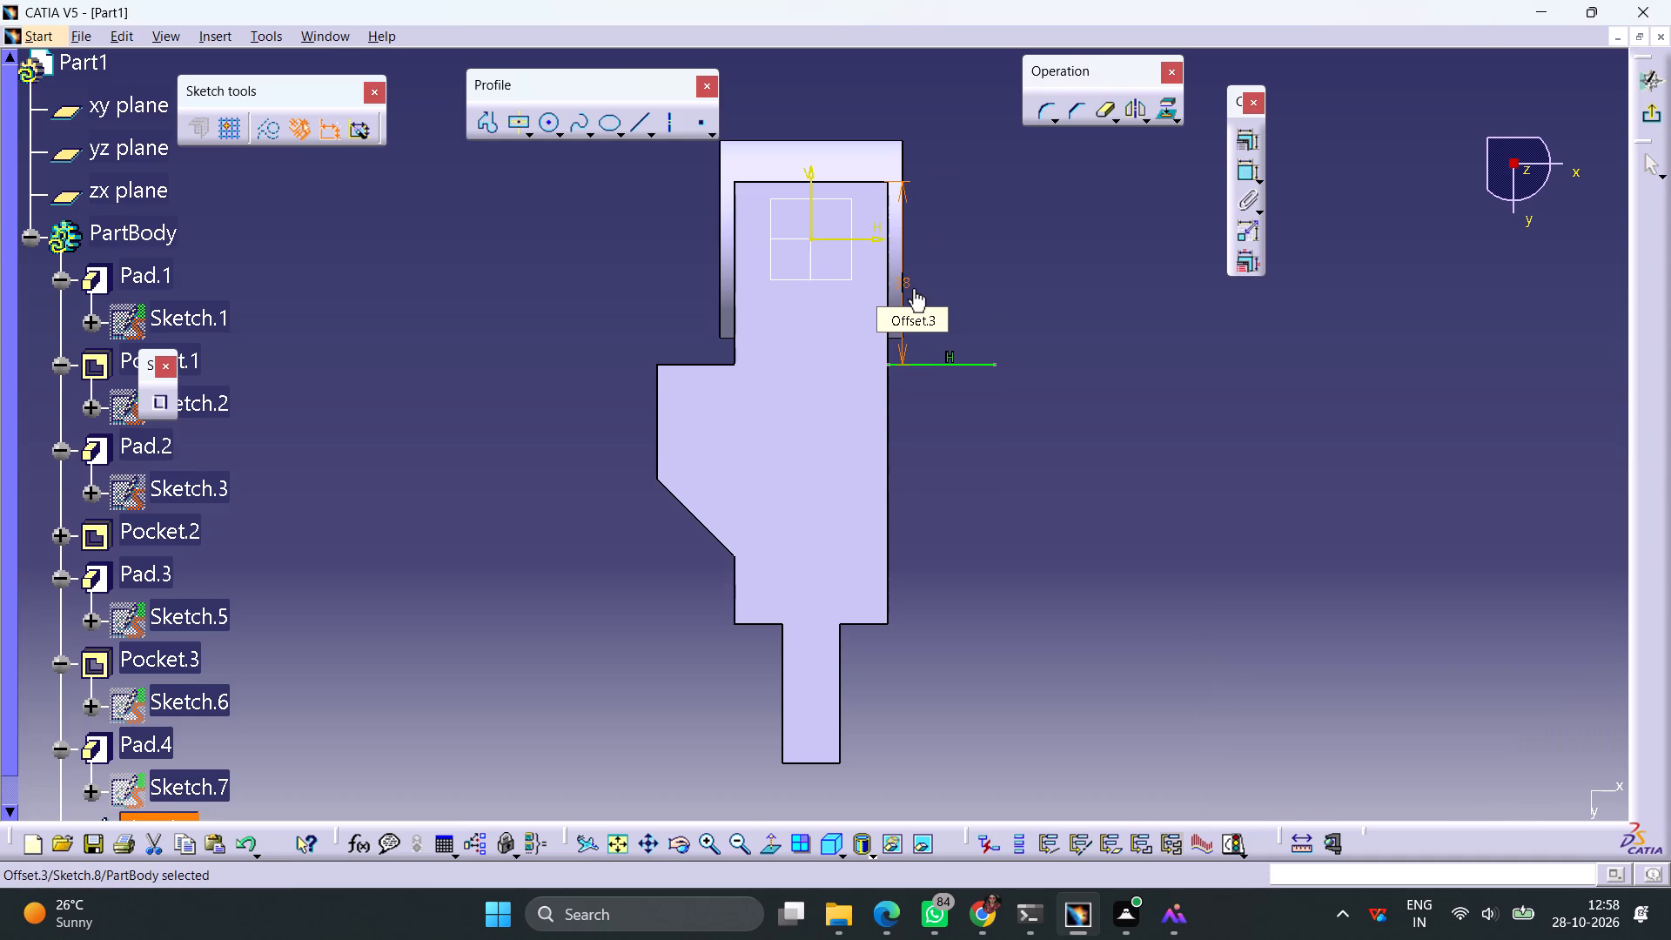
Pull the horizontal line clear of the arm and make its inner endpoint coincident with the arm's long side edge.
{"action": "left_click_drag", "start_coordinate": [929, 362], "coordinate": [968, 367]}
{"action": "left_click", "coordinate": [970, 403]}
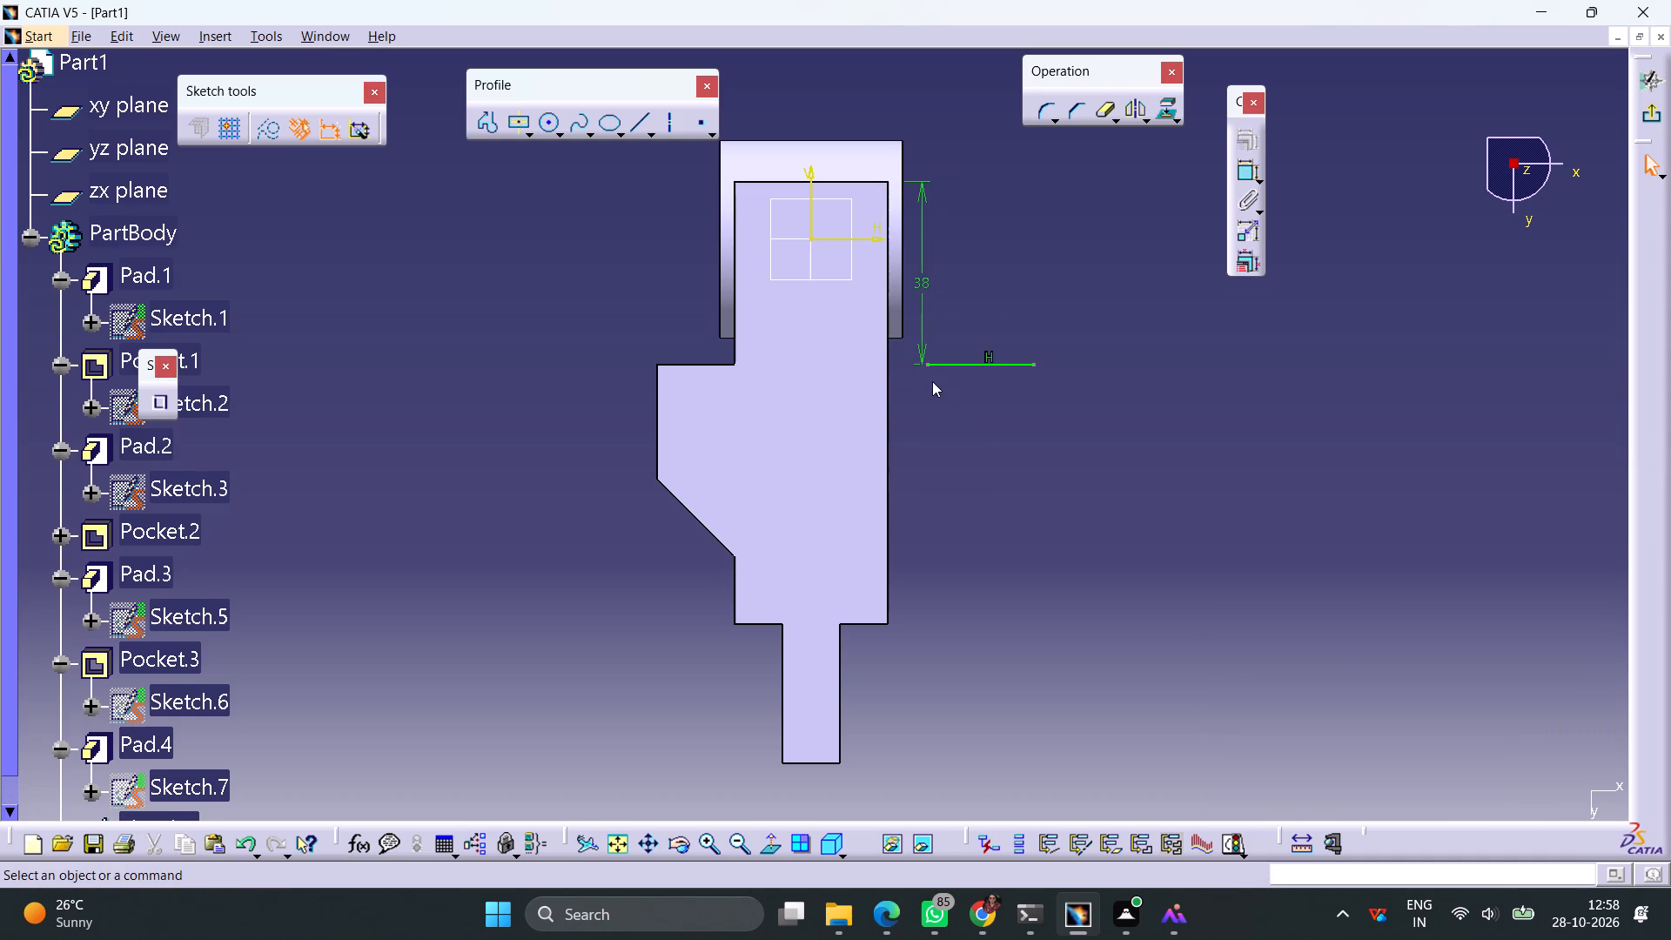
{"action": "left_click", "coordinate": [929, 366]}
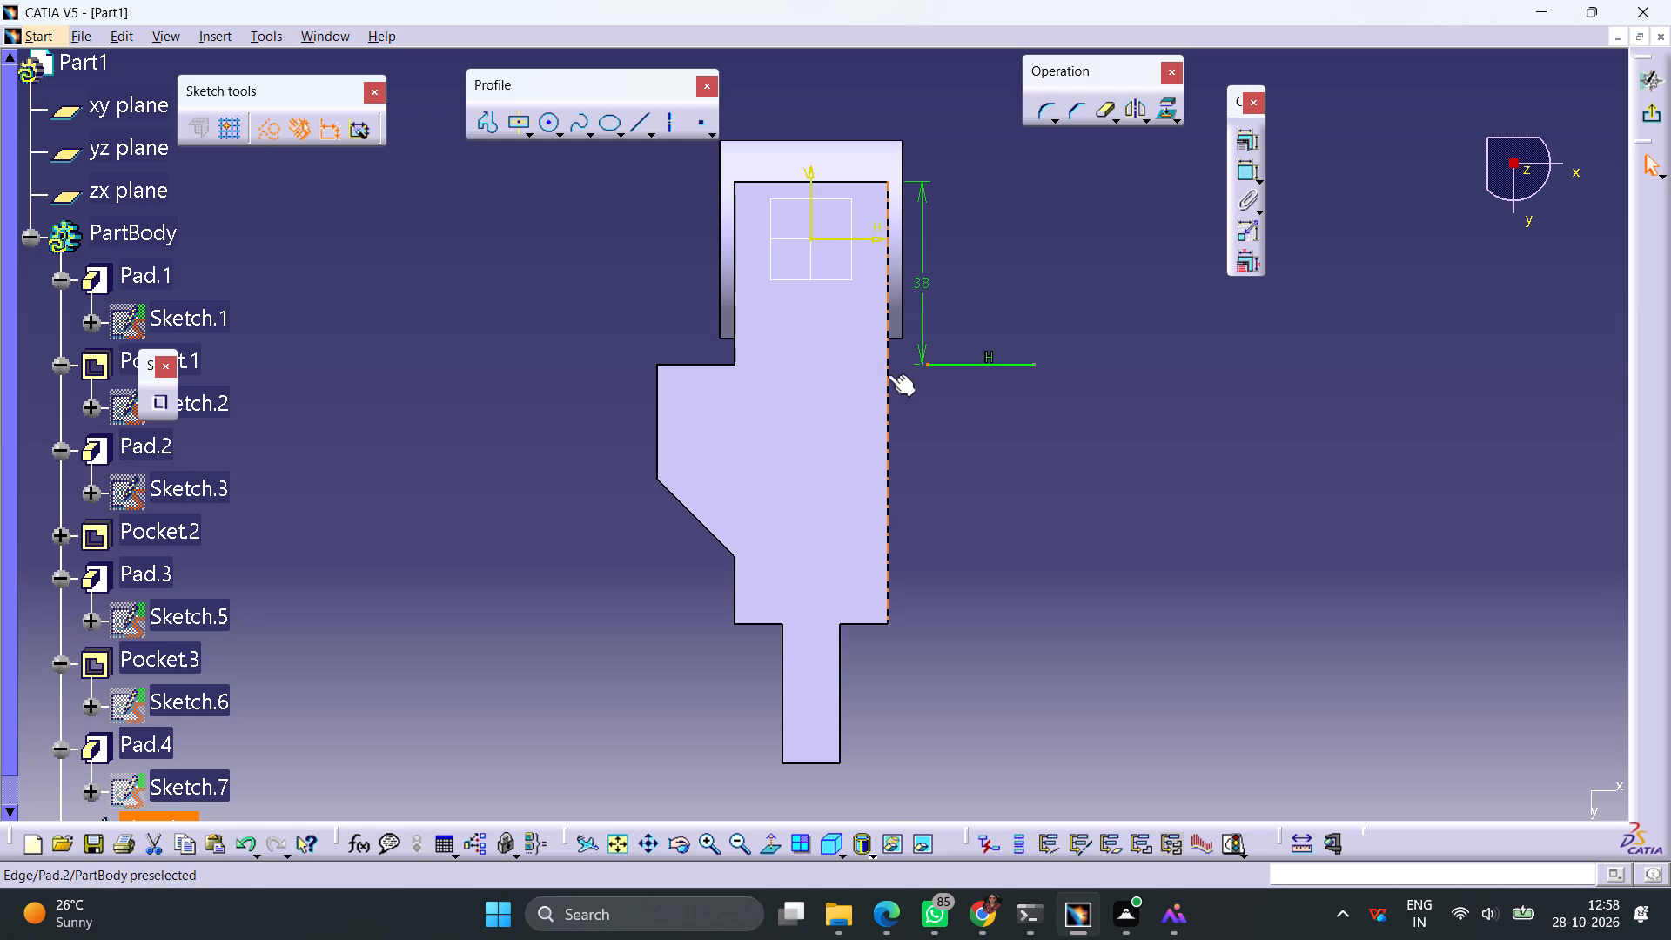
{"action": "left_click", "coordinate": [888, 374], "text": "ctrl"}
{"action": "left_click", "coordinate": [1244, 149]}
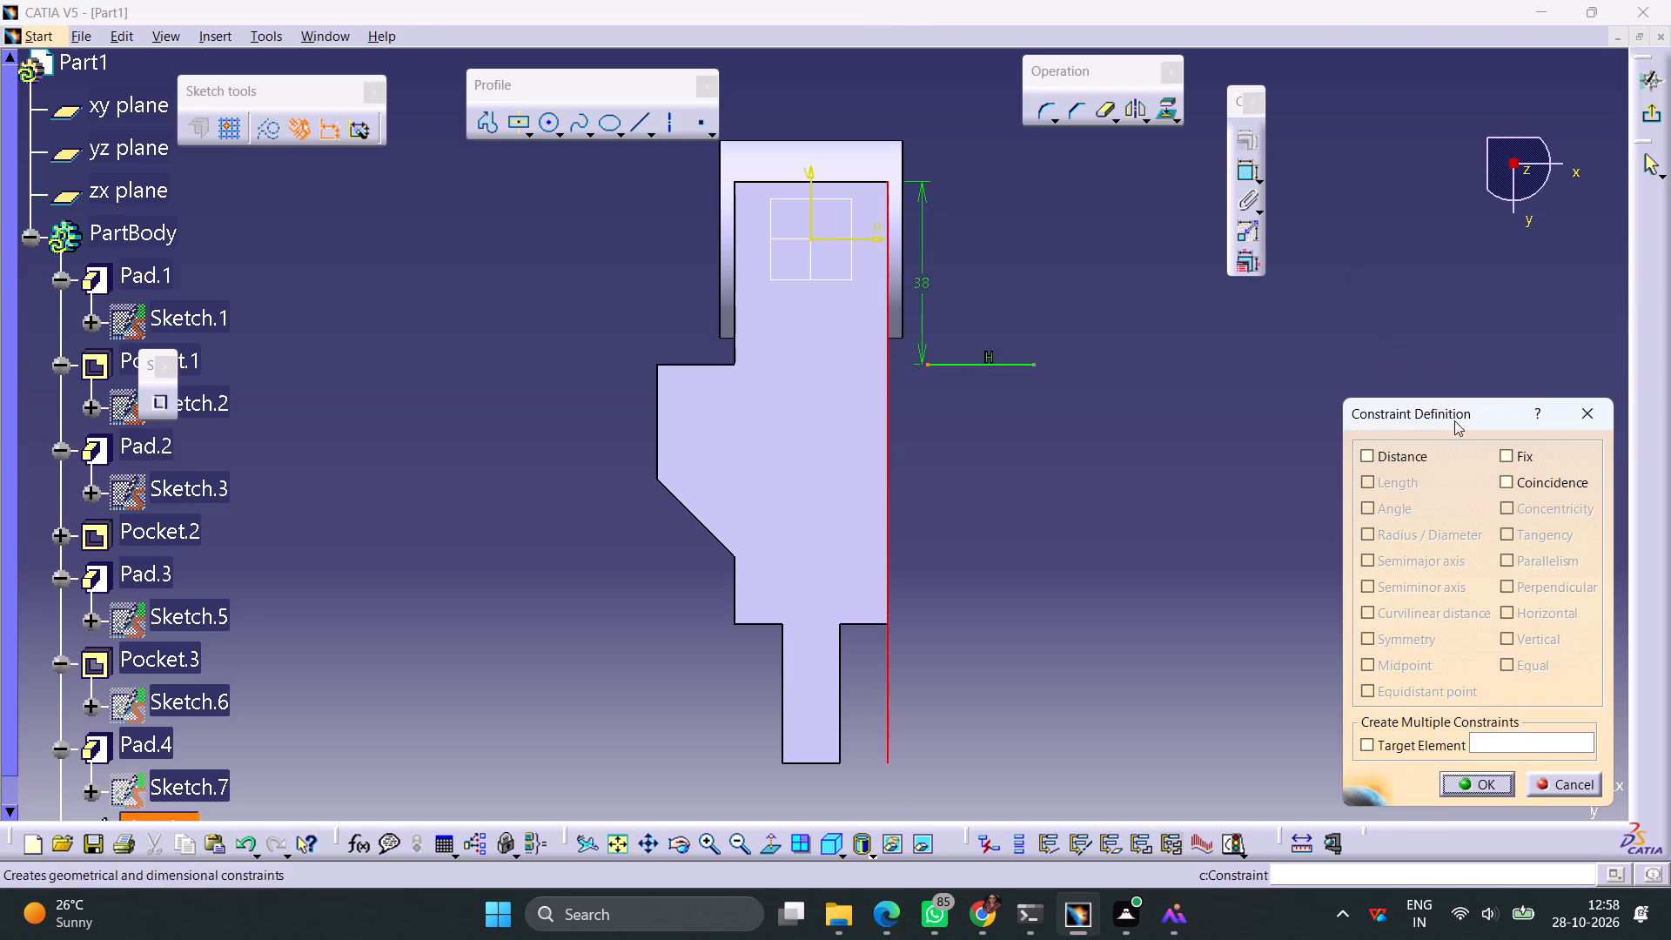
{"action": "left_click", "coordinate": [1507, 474]}
{"action": "left_click", "coordinate": [1491, 782]}
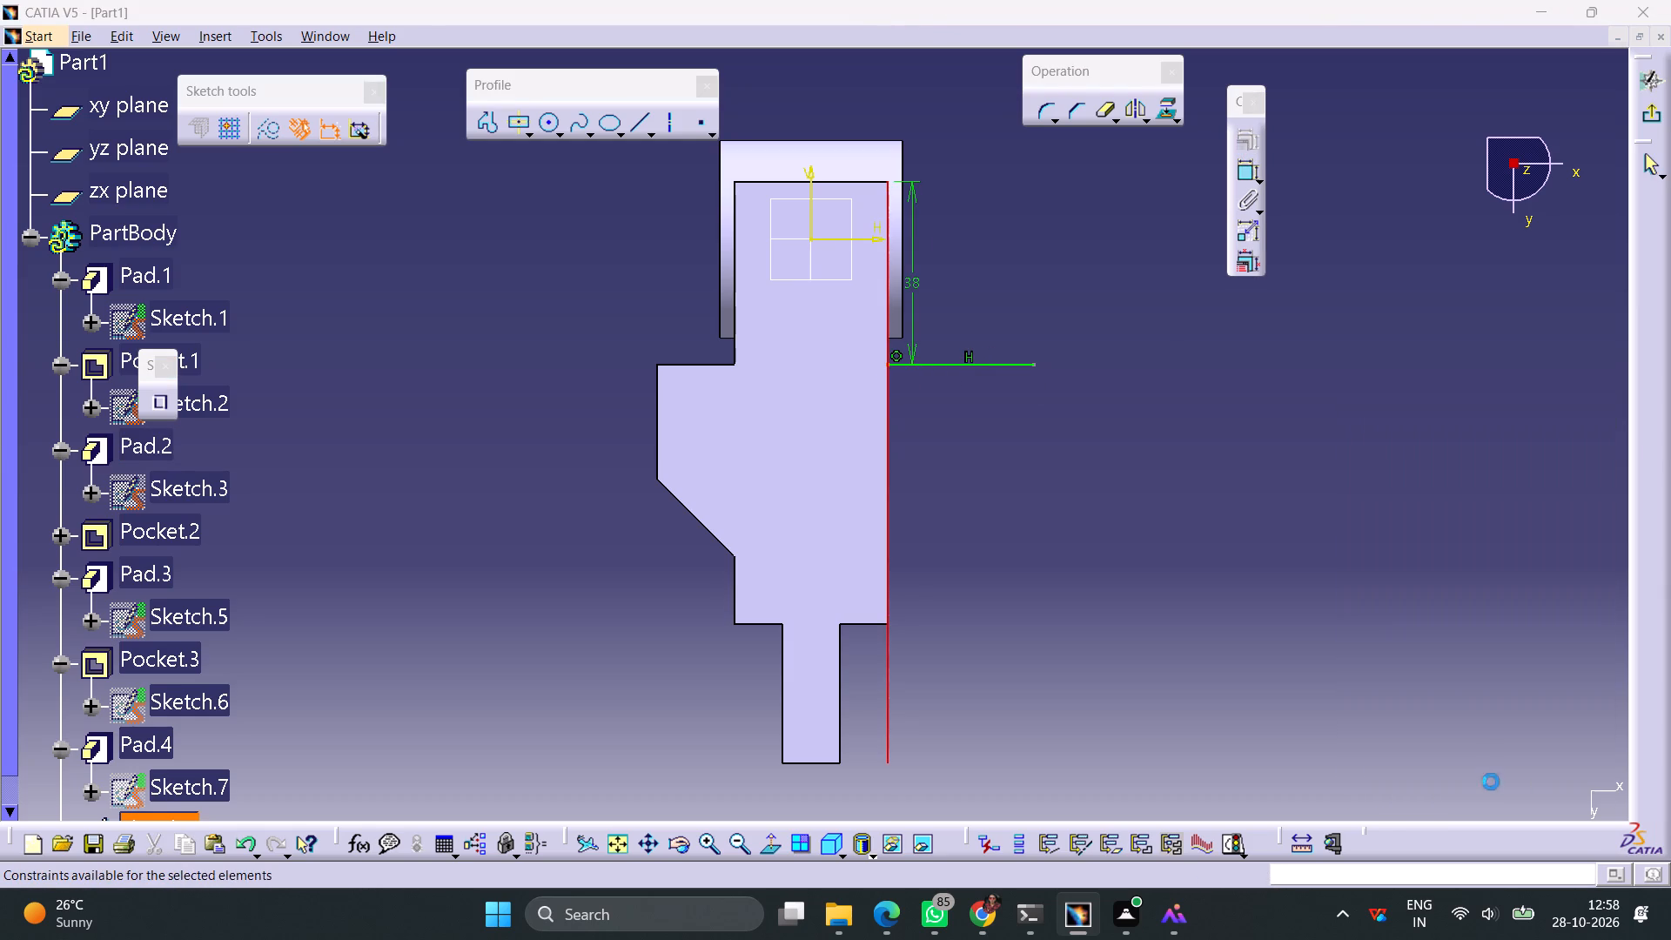
Dimension the horizontal line's length and set it to 16 mm.
{"action": "left_click", "coordinate": [1240, 175]}
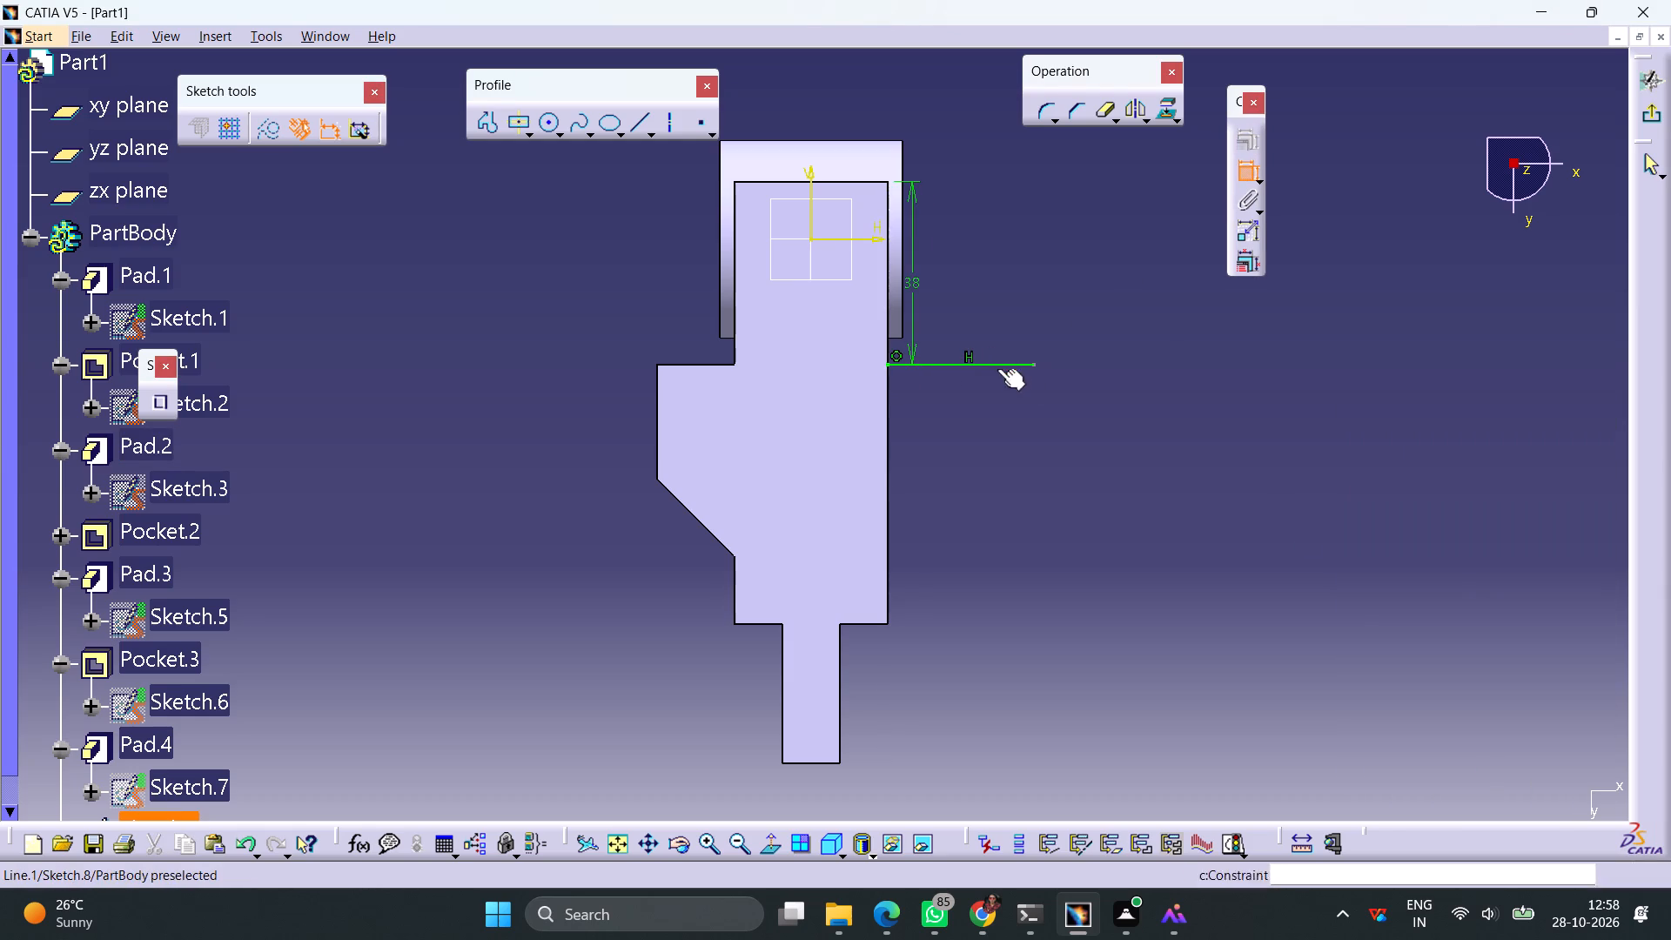
{"action": "left_click", "coordinate": [997, 369]}
{"action": "left_click", "coordinate": [1004, 367]}
{"action": "left_click", "coordinate": [1011, 345]}
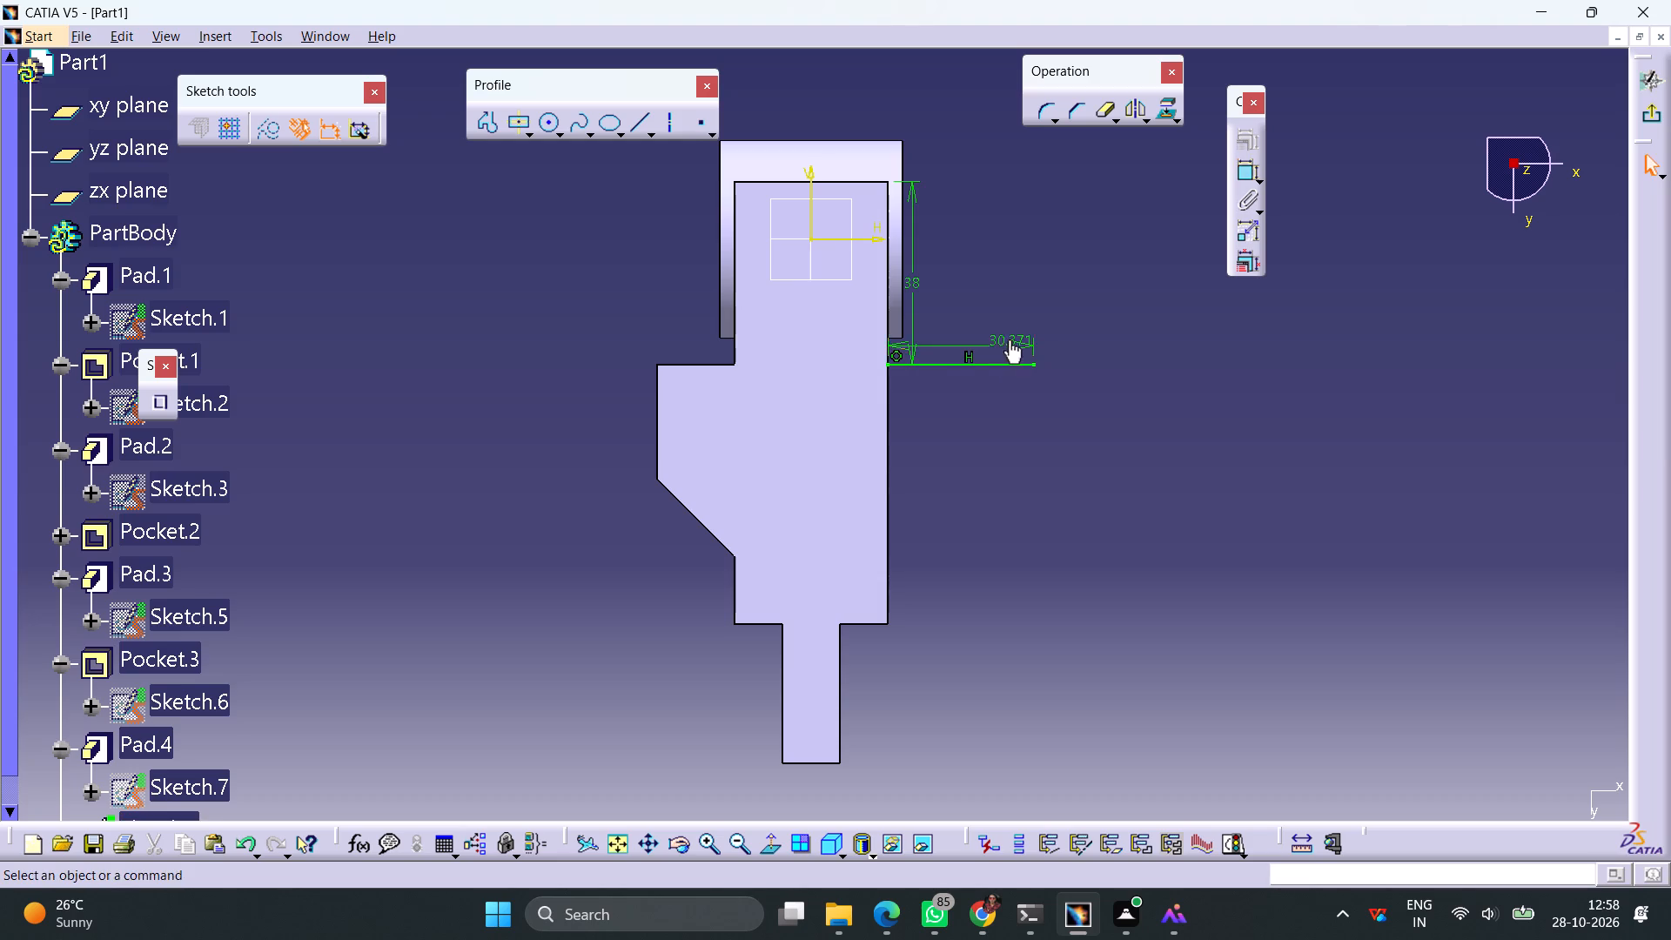
{"action": "double_click", "coordinate": [1008, 339]}
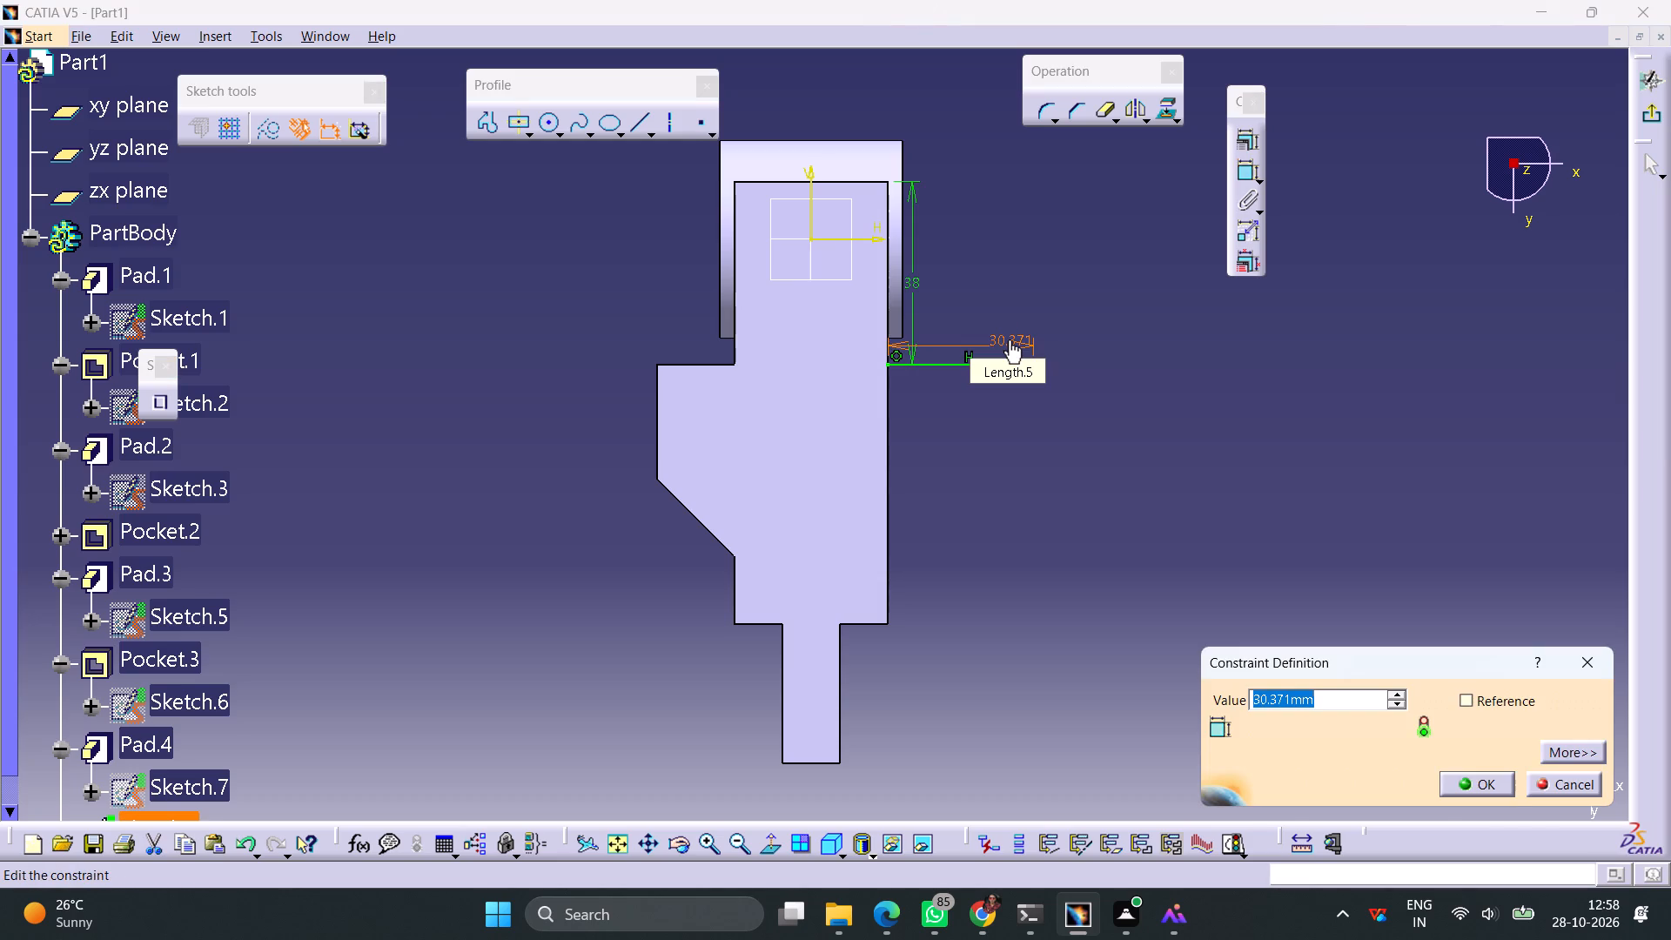
{"action": "type", "text": "16"}
{"action": "key", "text": "Return"}
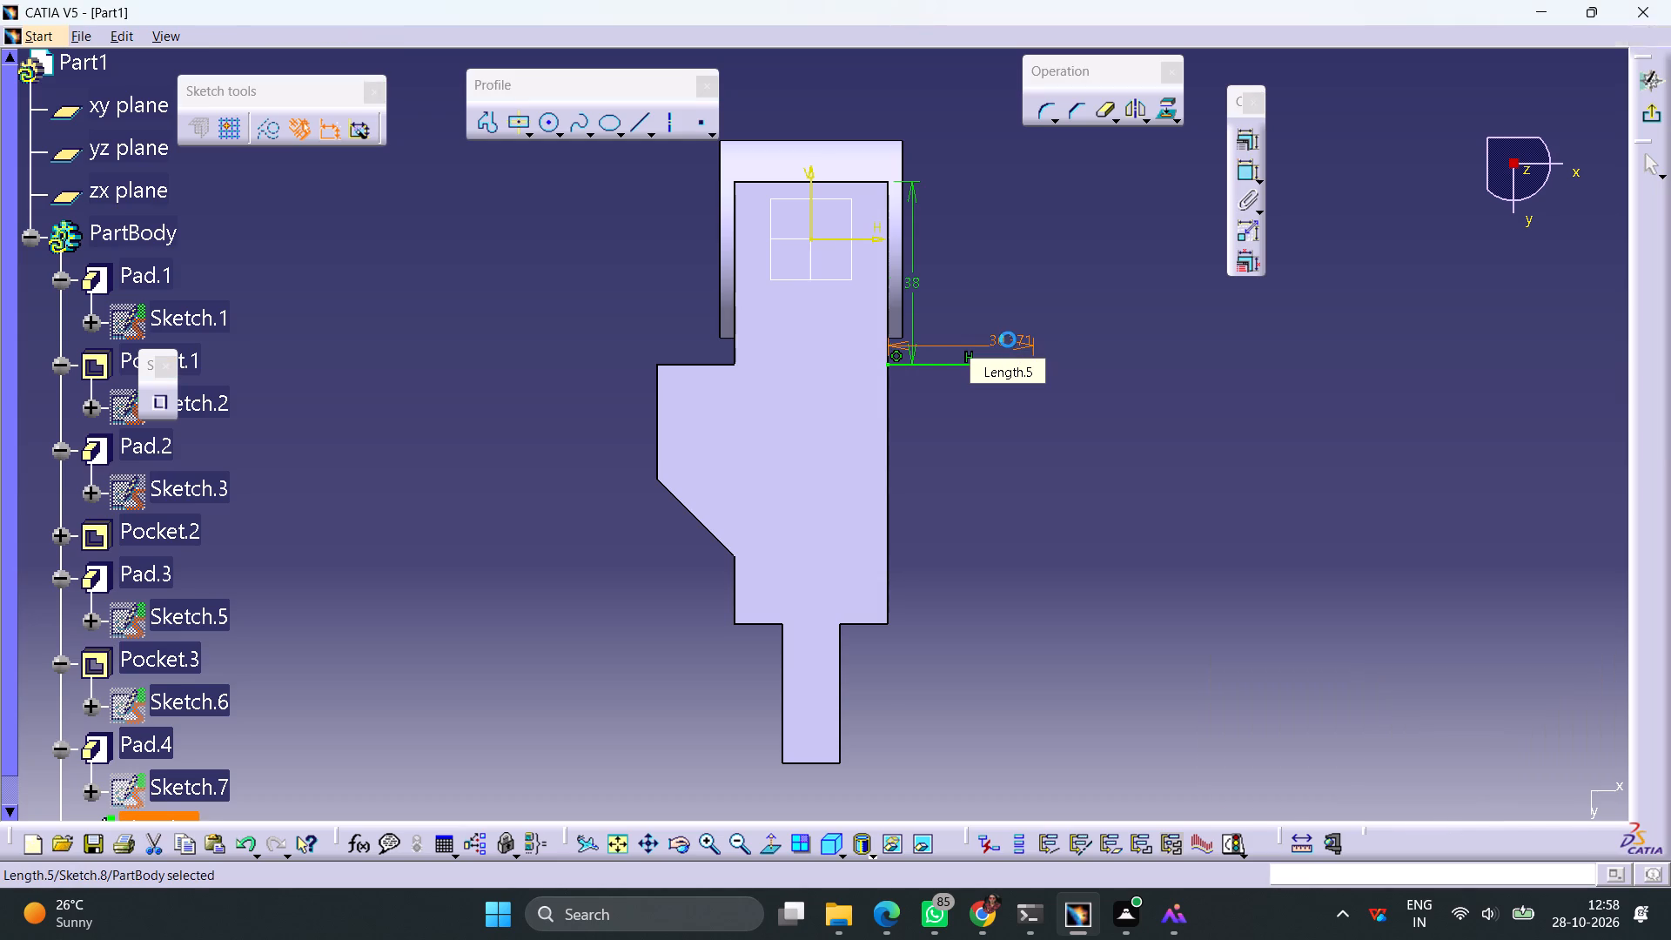
{"action": "left_click", "coordinate": [1012, 504]}
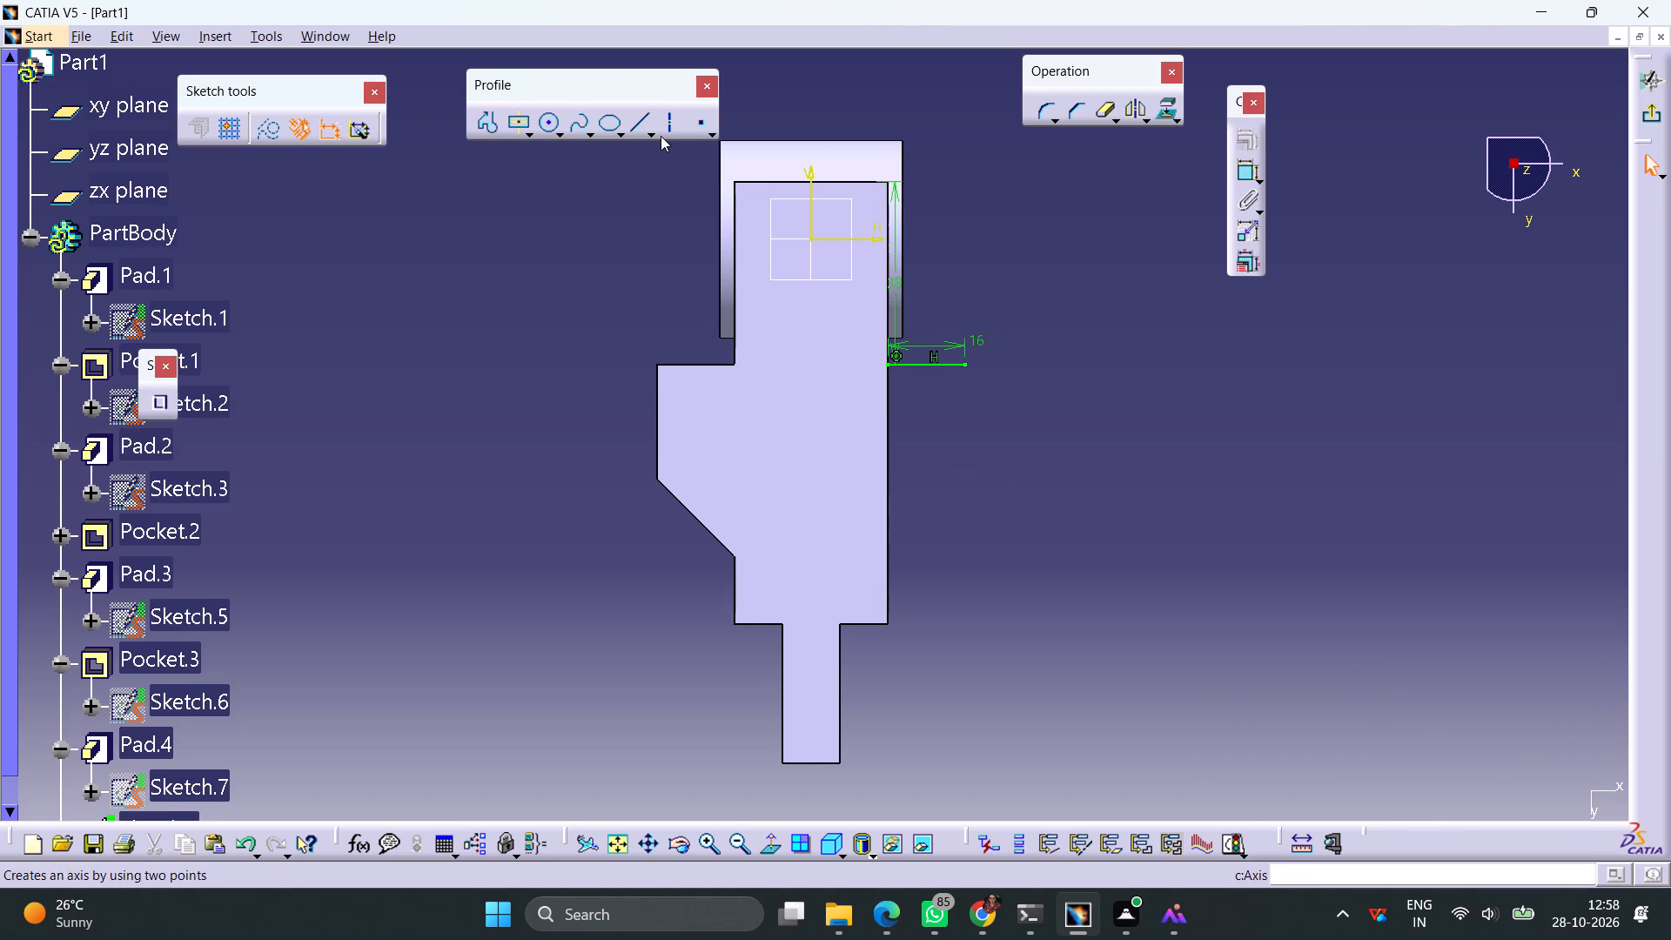
Draw a vertical line from the horizontal line's outer end toward the arm's free end and set its length to 24 mm.
{"action": "left_click", "coordinate": [641, 129]}
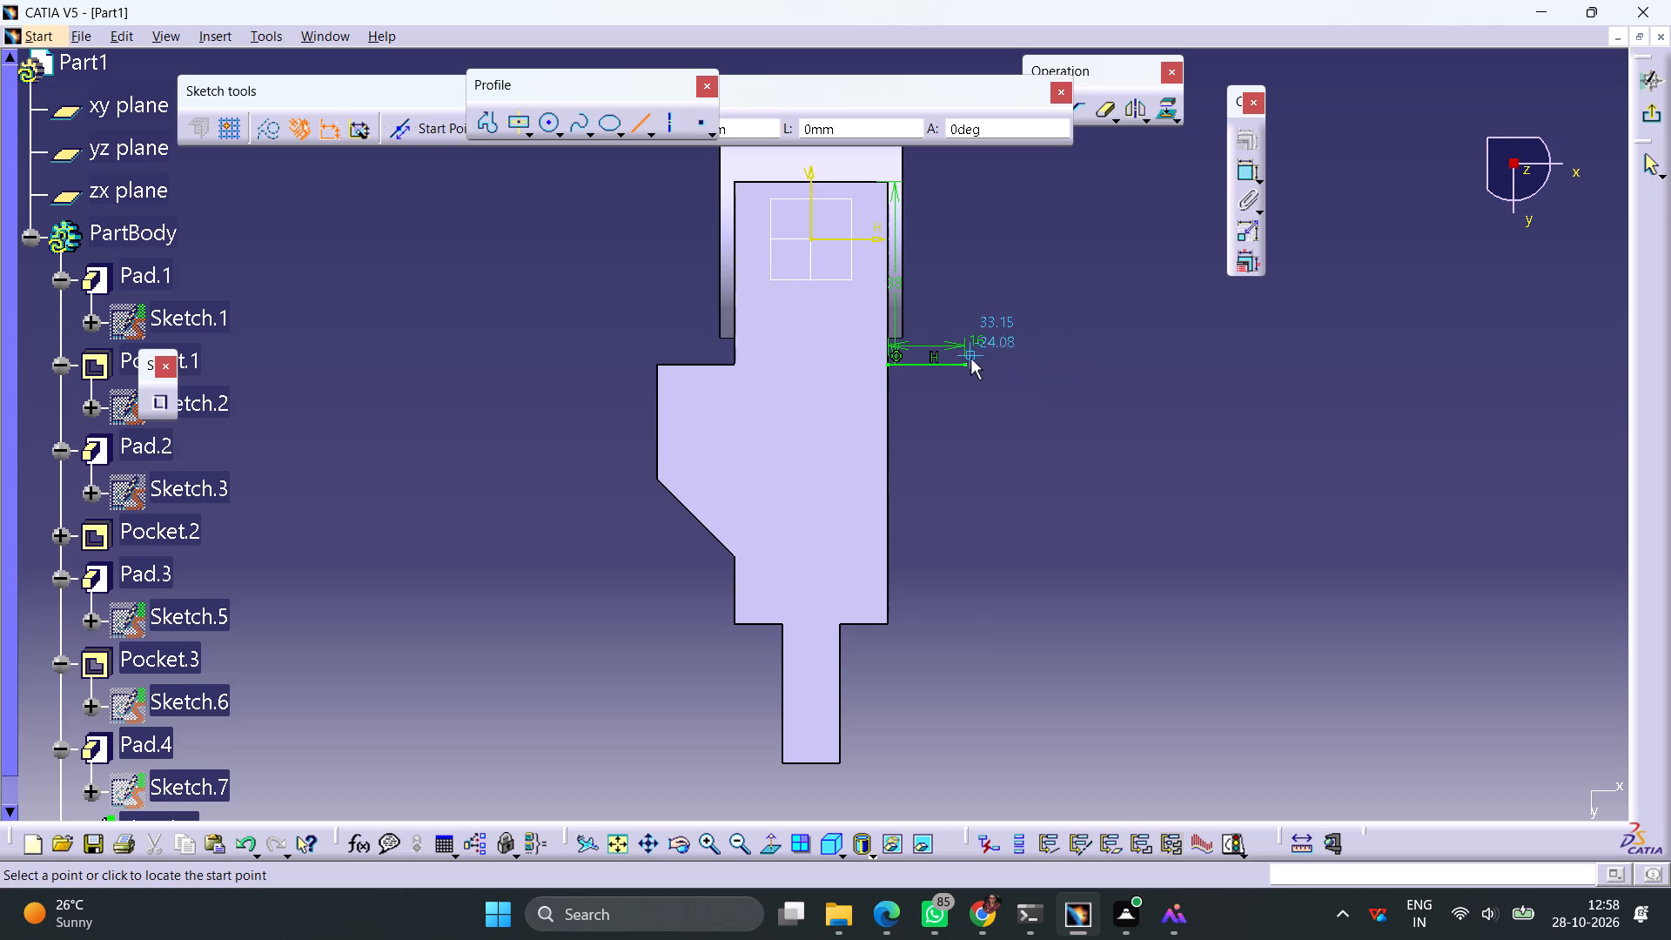
{"action": "left_click", "coordinate": [967, 362]}
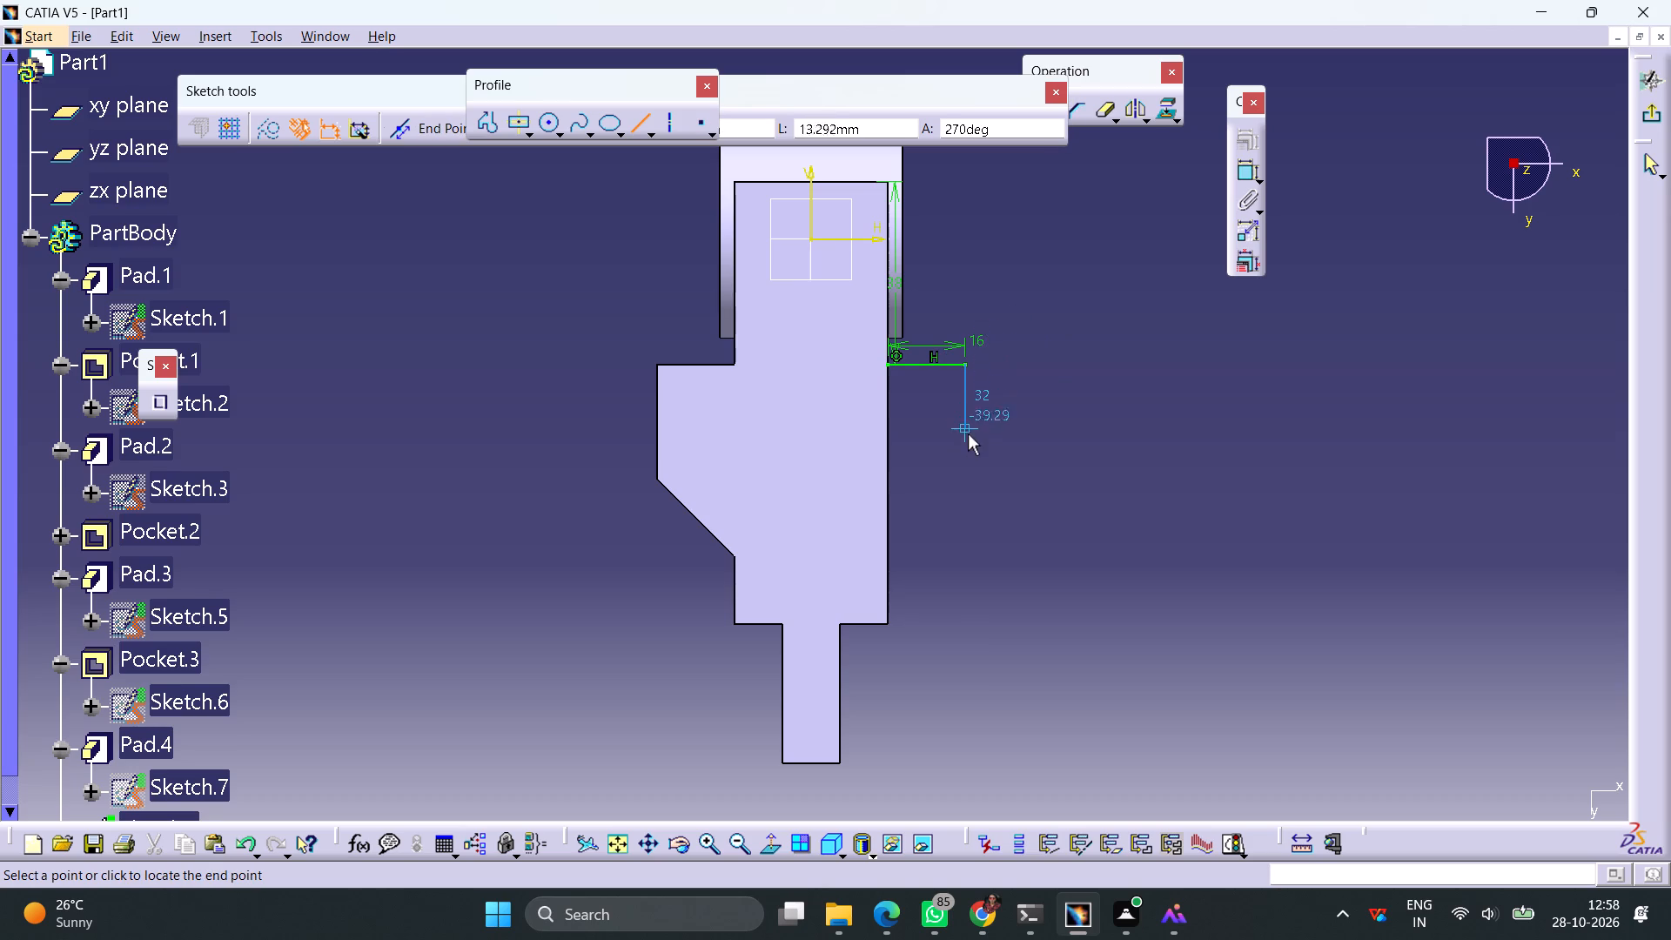
{"action": "left_click", "coordinate": [968, 448]}
{"action": "left_click", "coordinate": [1239, 164]}
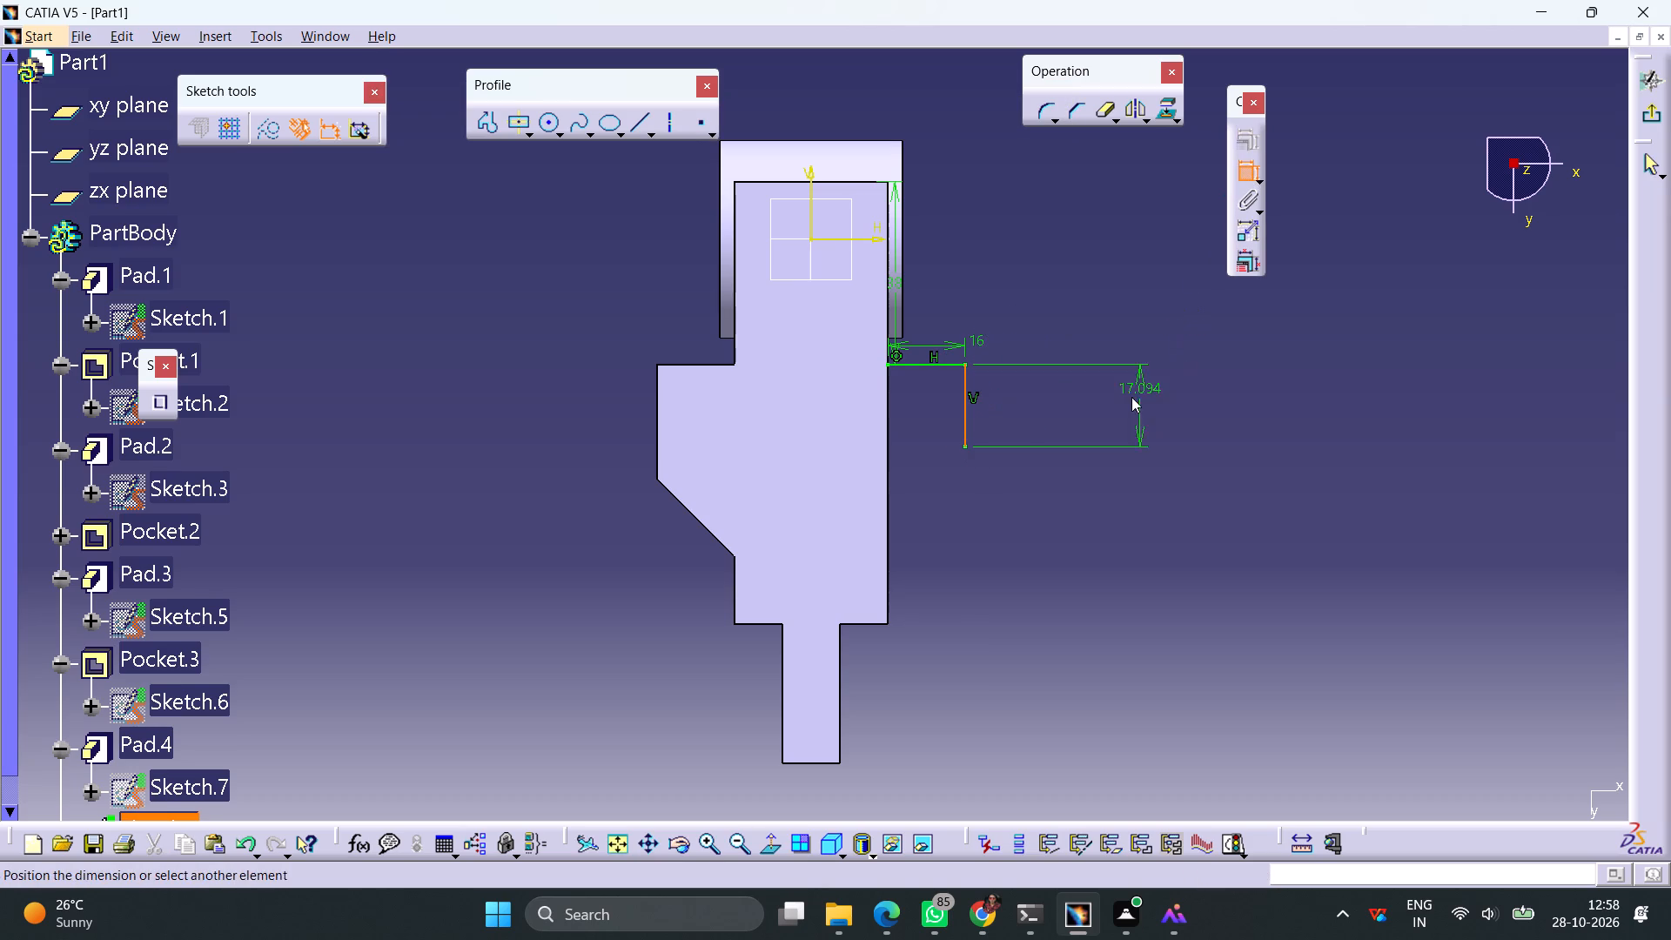
{"action": "left_click", "coordinate": [1102, 404]}
{"action": "double_click", "coordinate": [1111, 396]}
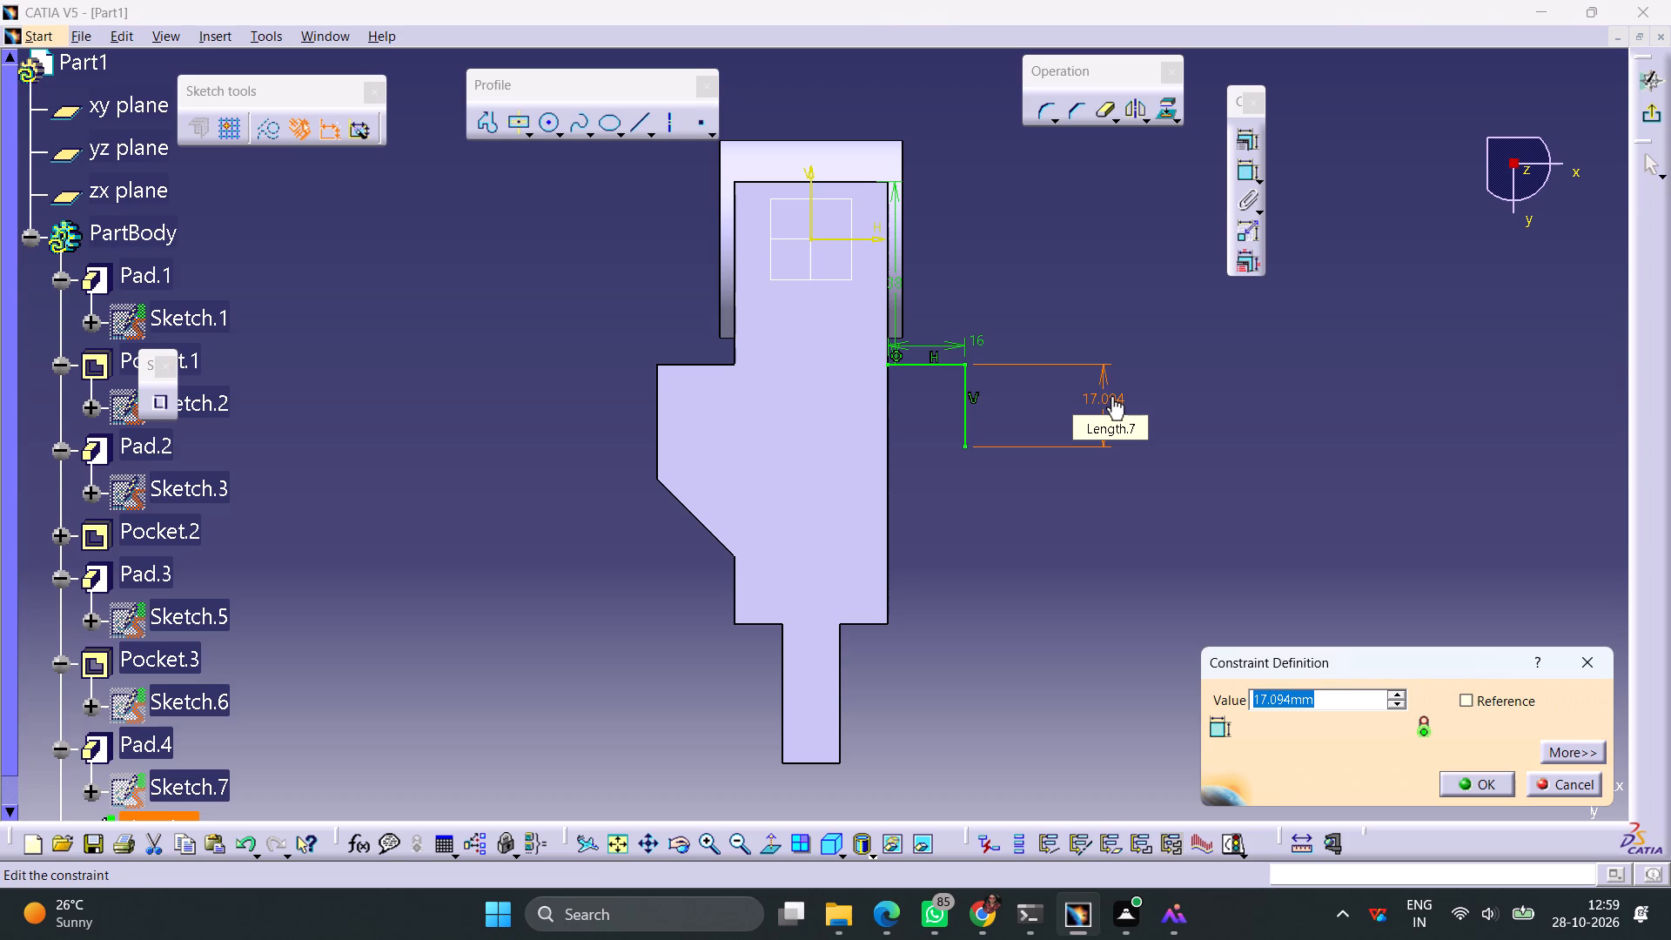
{"action": "type", "text": "24"}
{"action": "key", "text": "Return"}
{"action": "left_click", "coordinate": [1166, 421]}
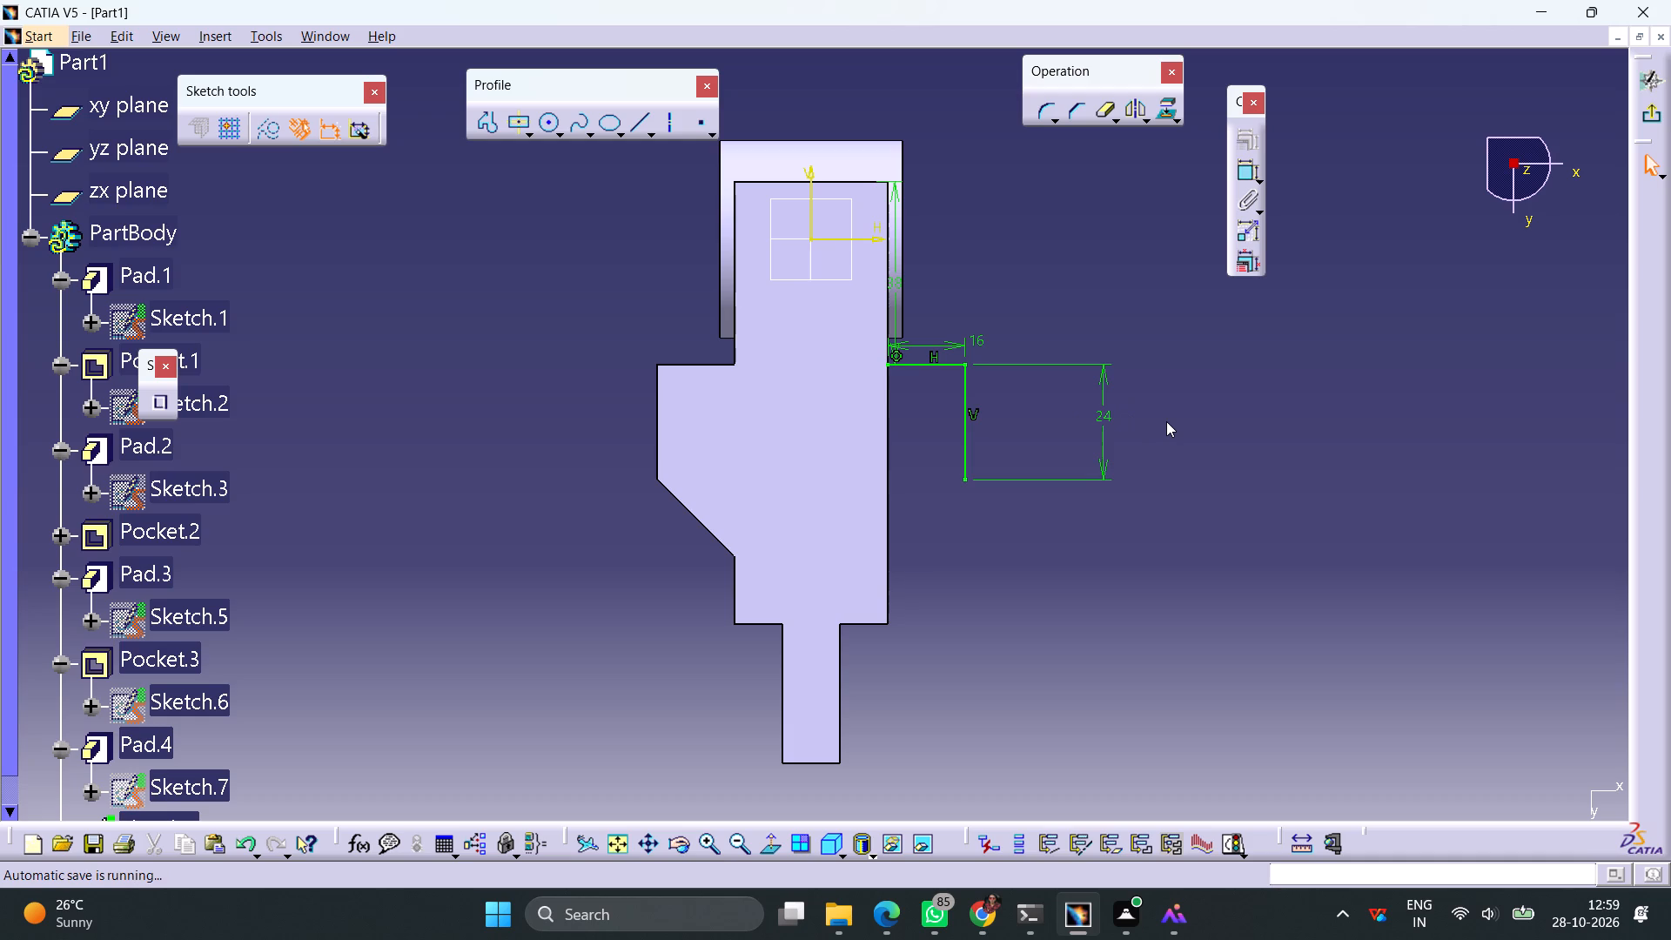
Sketch an inclined line about 14.5 mm long from the vertical line's free end inward toward the arm's side edge.
{"action": "left_click", "coordinate": [638, 131]}
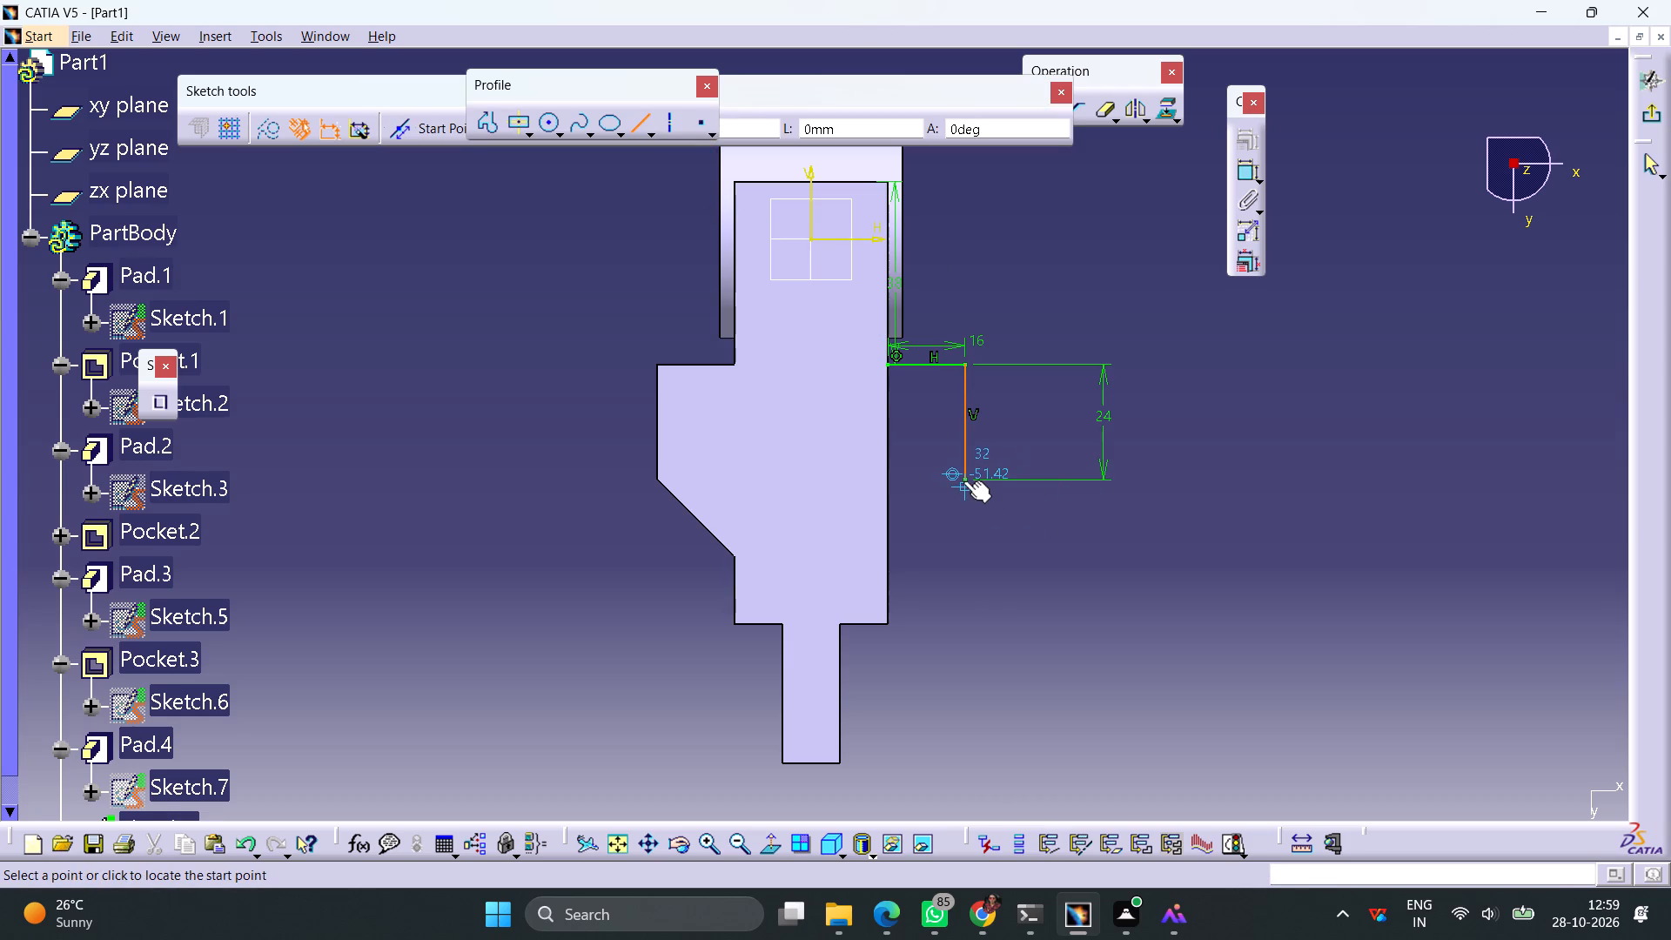
{"action": "left_click", "coordinate": [963, 480]}
{"action": "left_click", "coordinate": [911, 529]}
{"action": "left_click", "coordinate": [992, 574]}
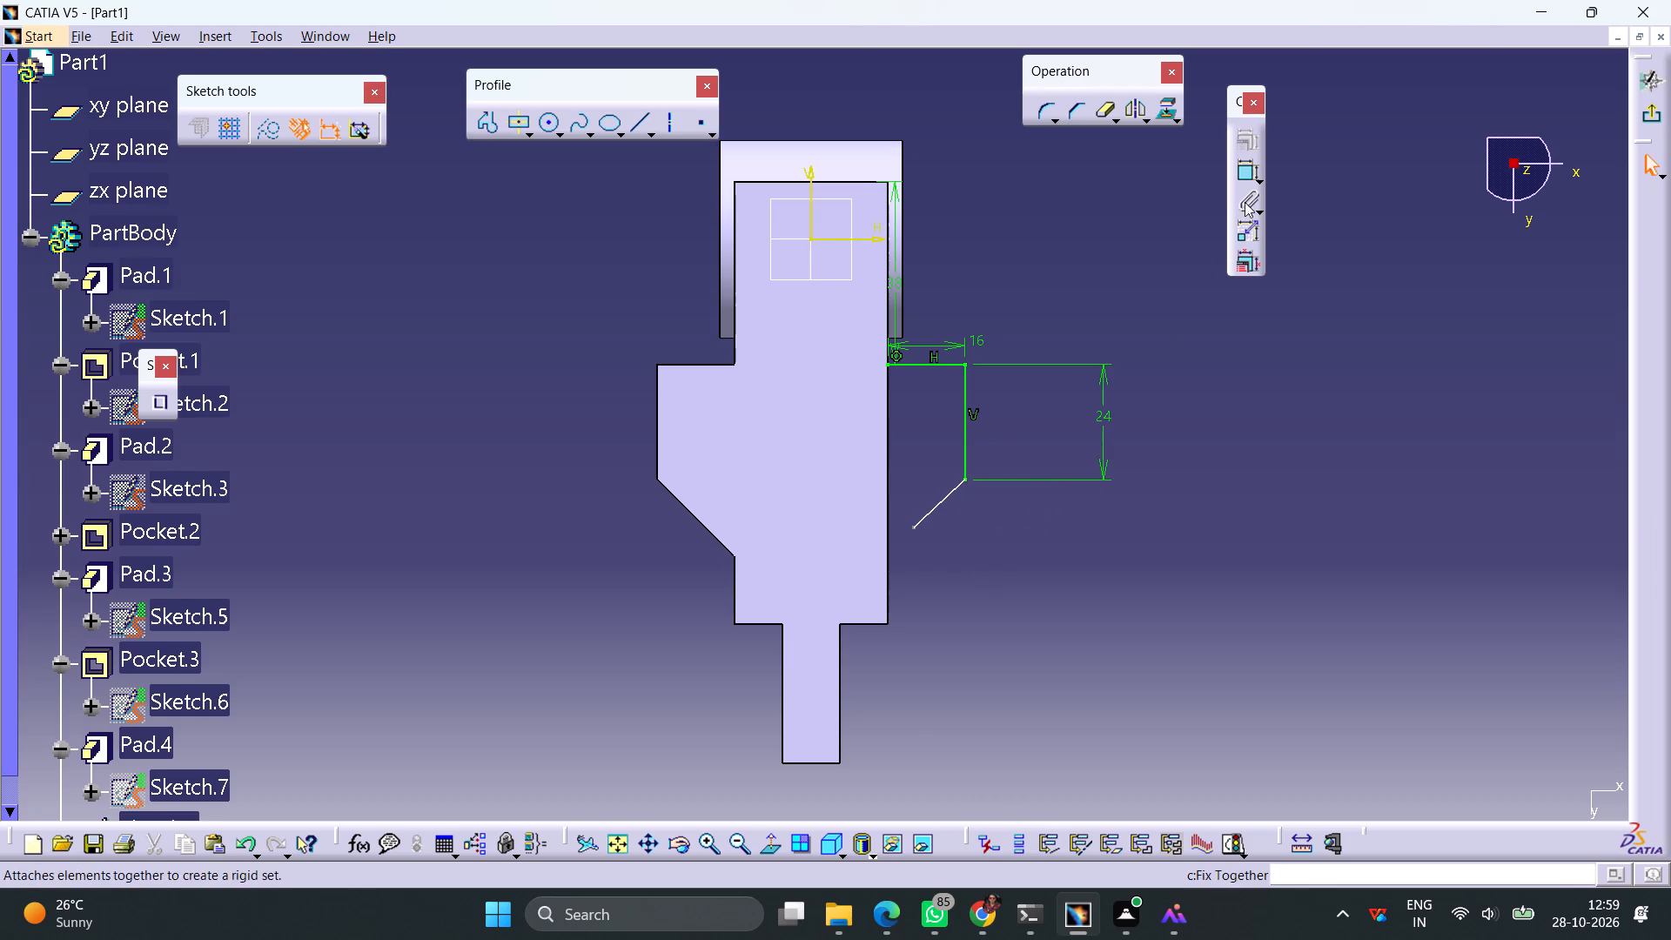
Dimension the vertical distance between the inclined line's endpoints and set it to 16 mm.
{"action": "left_click", "coordinate": [1244, 177]}
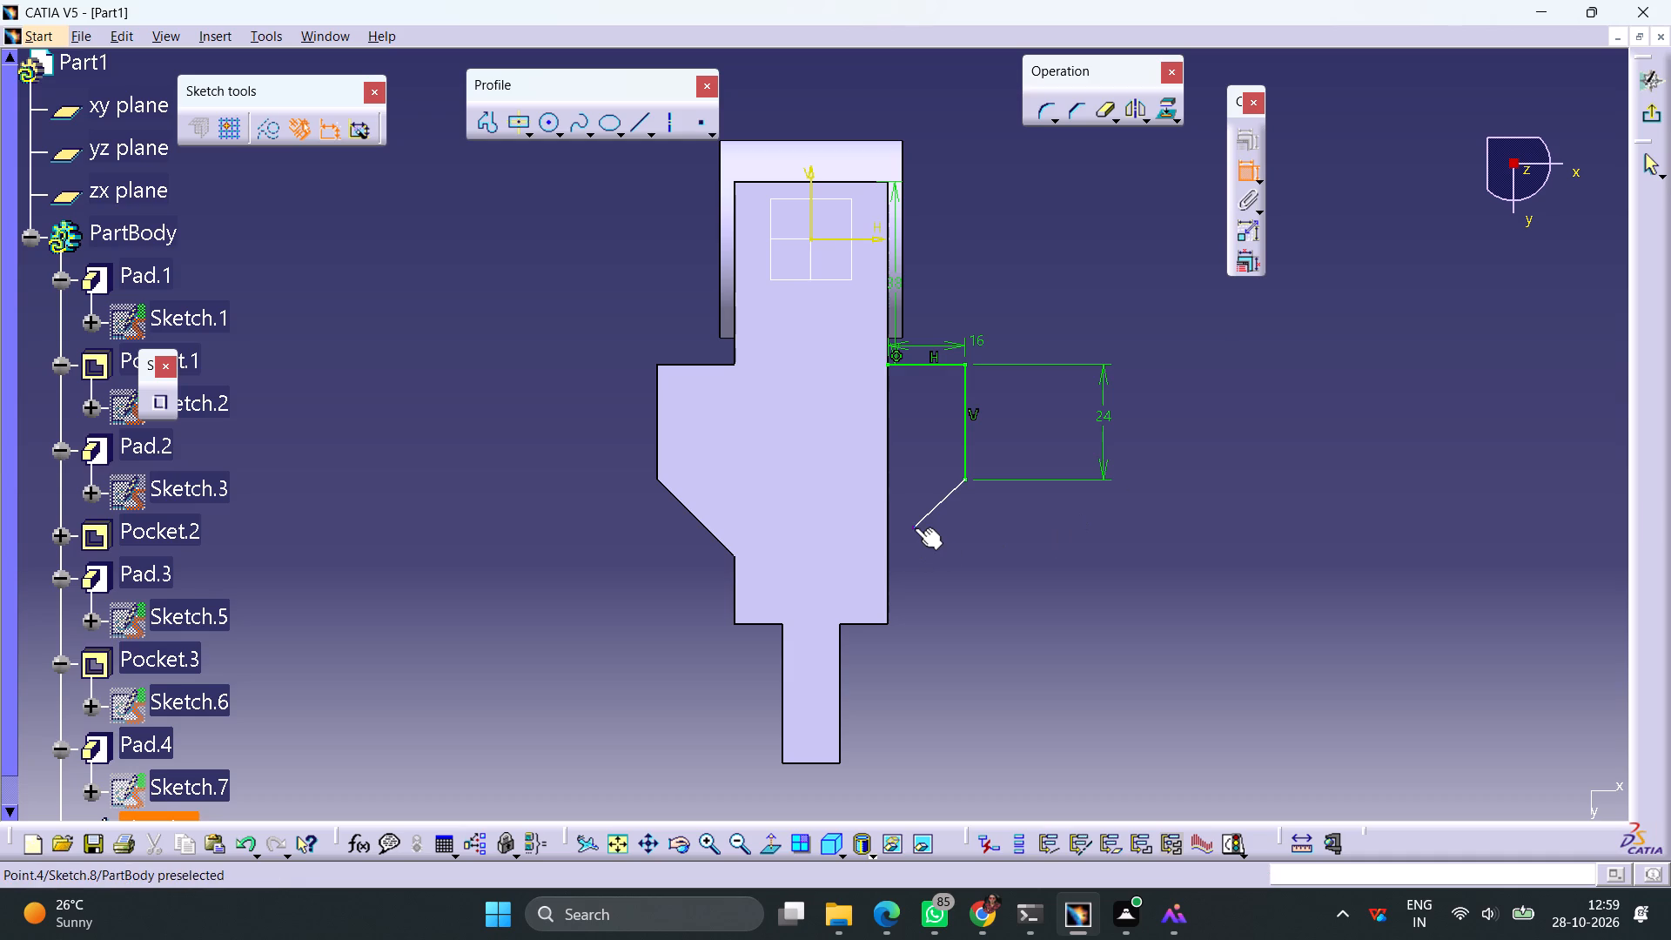
{"action": "left_click", "coordinate": [915, 527]}
{"action": "left_click", "coordinate": [963, 479]}
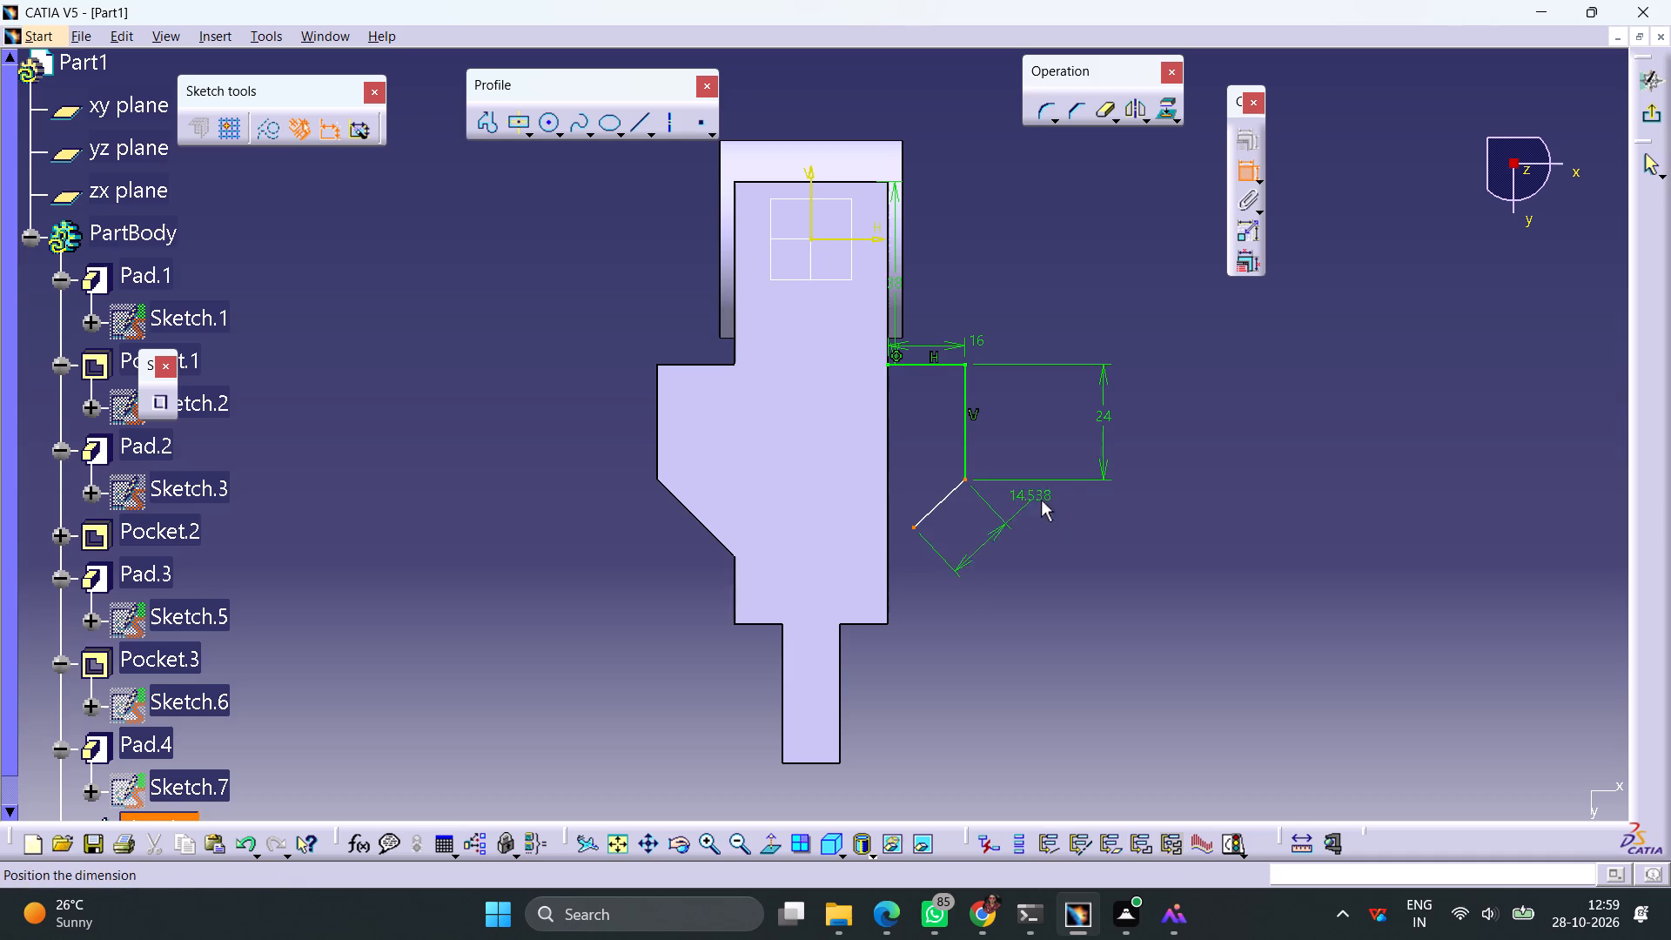
{"action": "right_click", "coordinate": [1061, 500]}
{"action": "left_click", "coordinate": [1140, 587]}
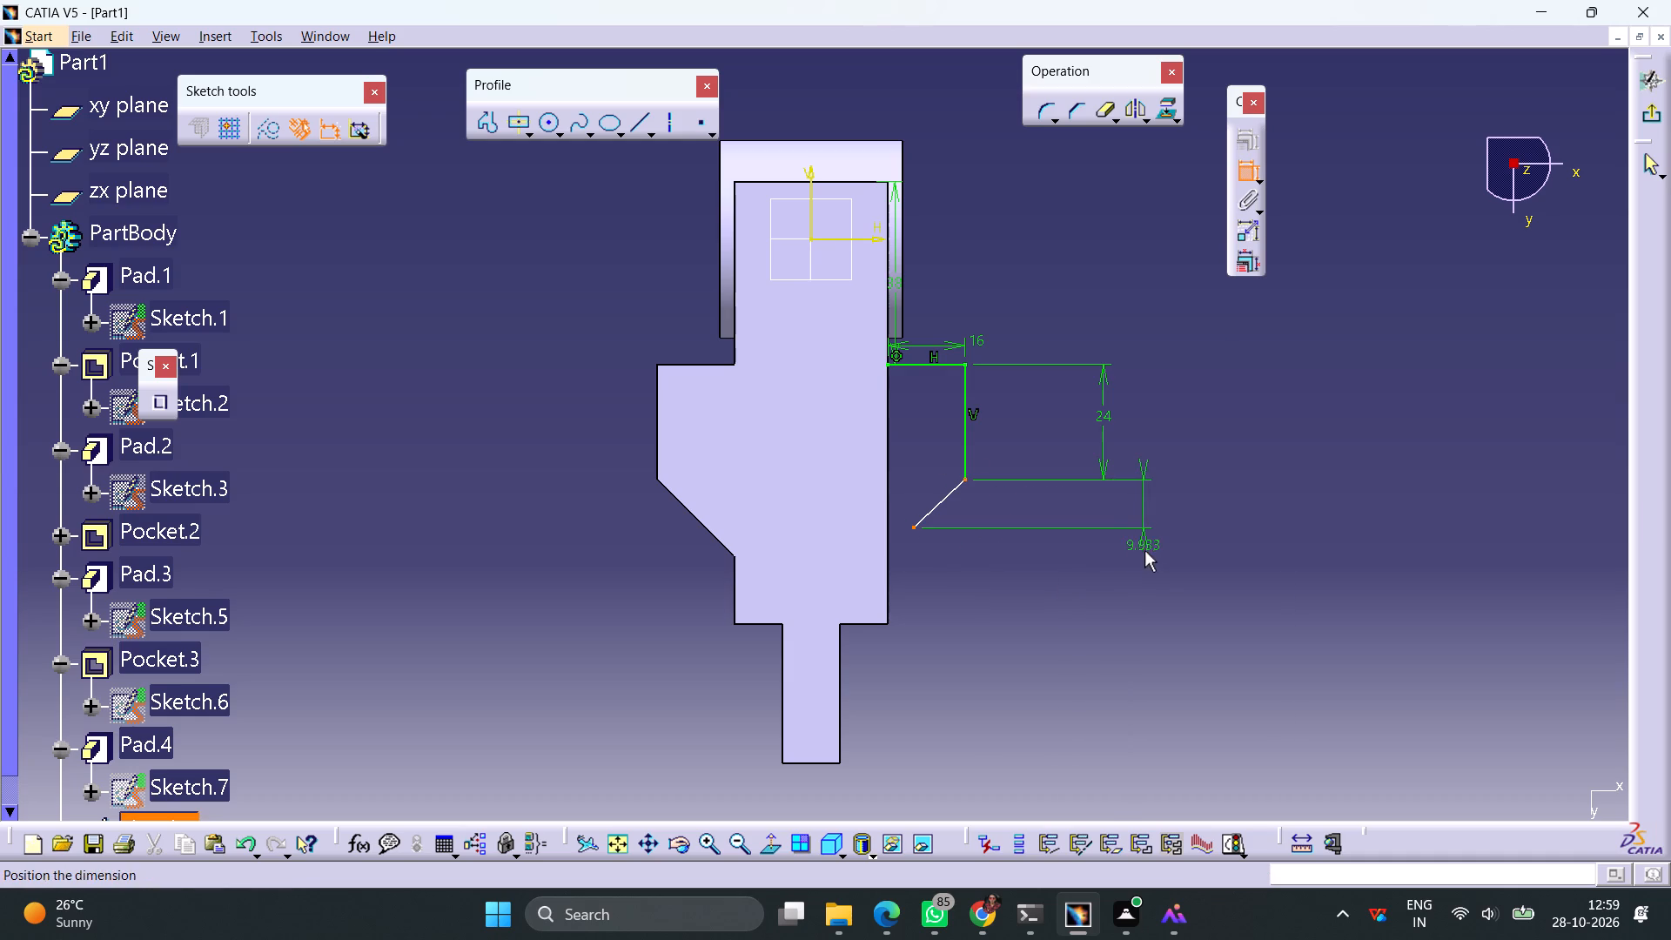
{"action": "left_click", "coordinate": [1144, 566]}
{"action": "double_click", "coordinate": [1145, 555]}
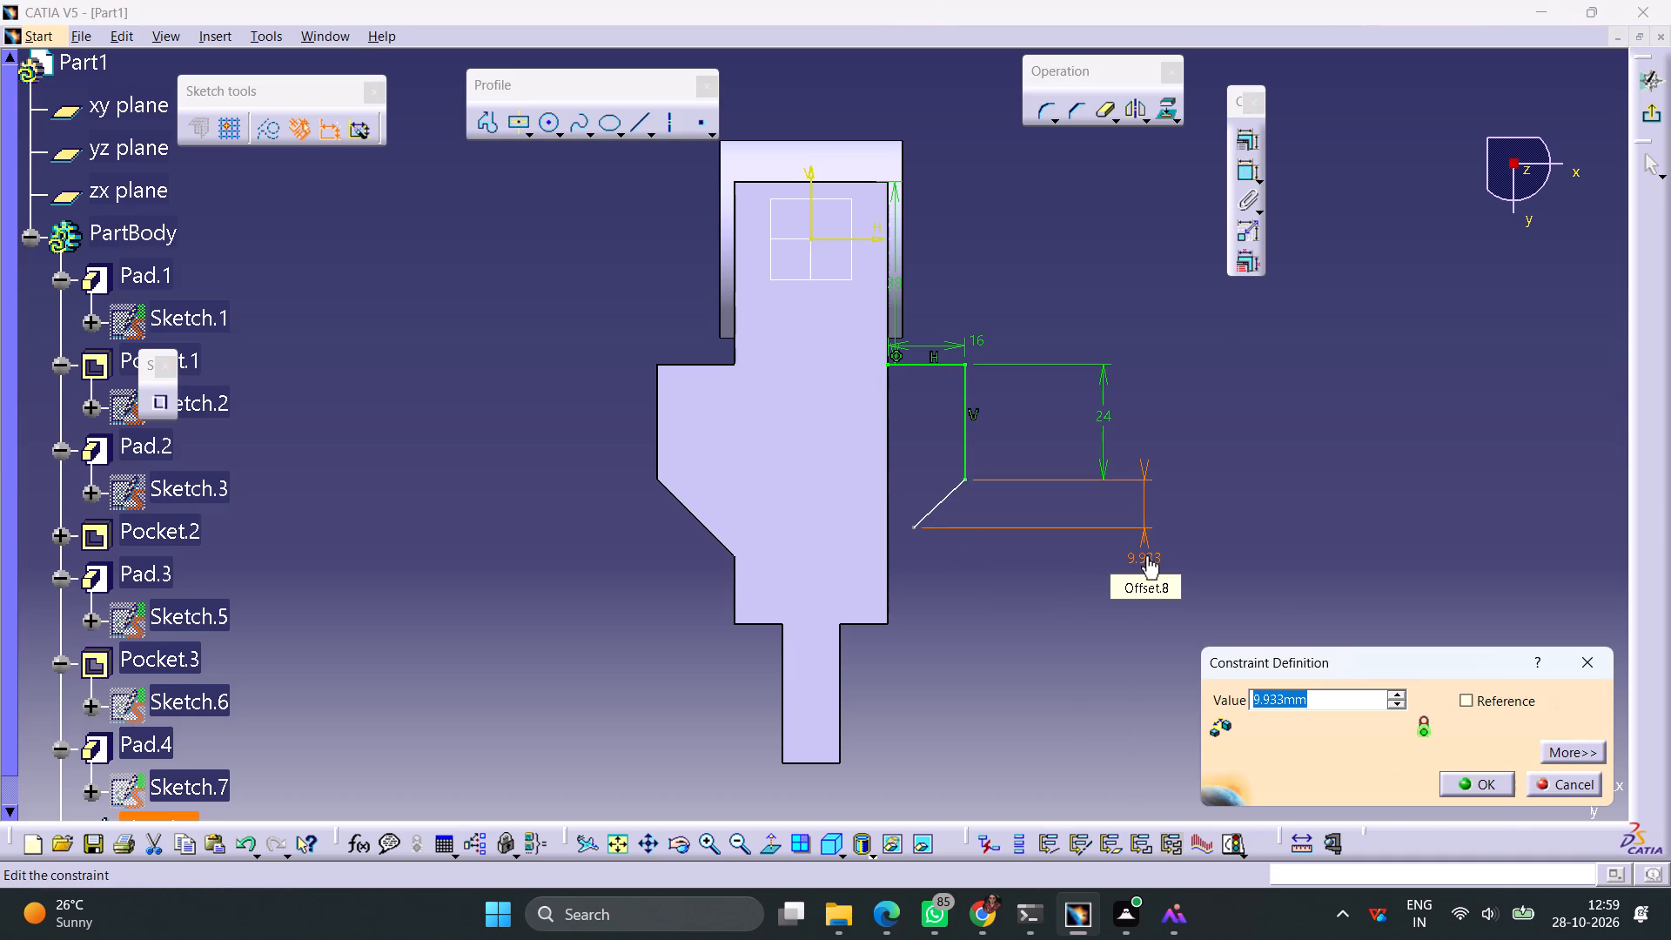
{"action": "type", "text": "16"}
{"action": "key", "text": "Return"}
{"action": "left_click", "coordinate": [1075, 615]}
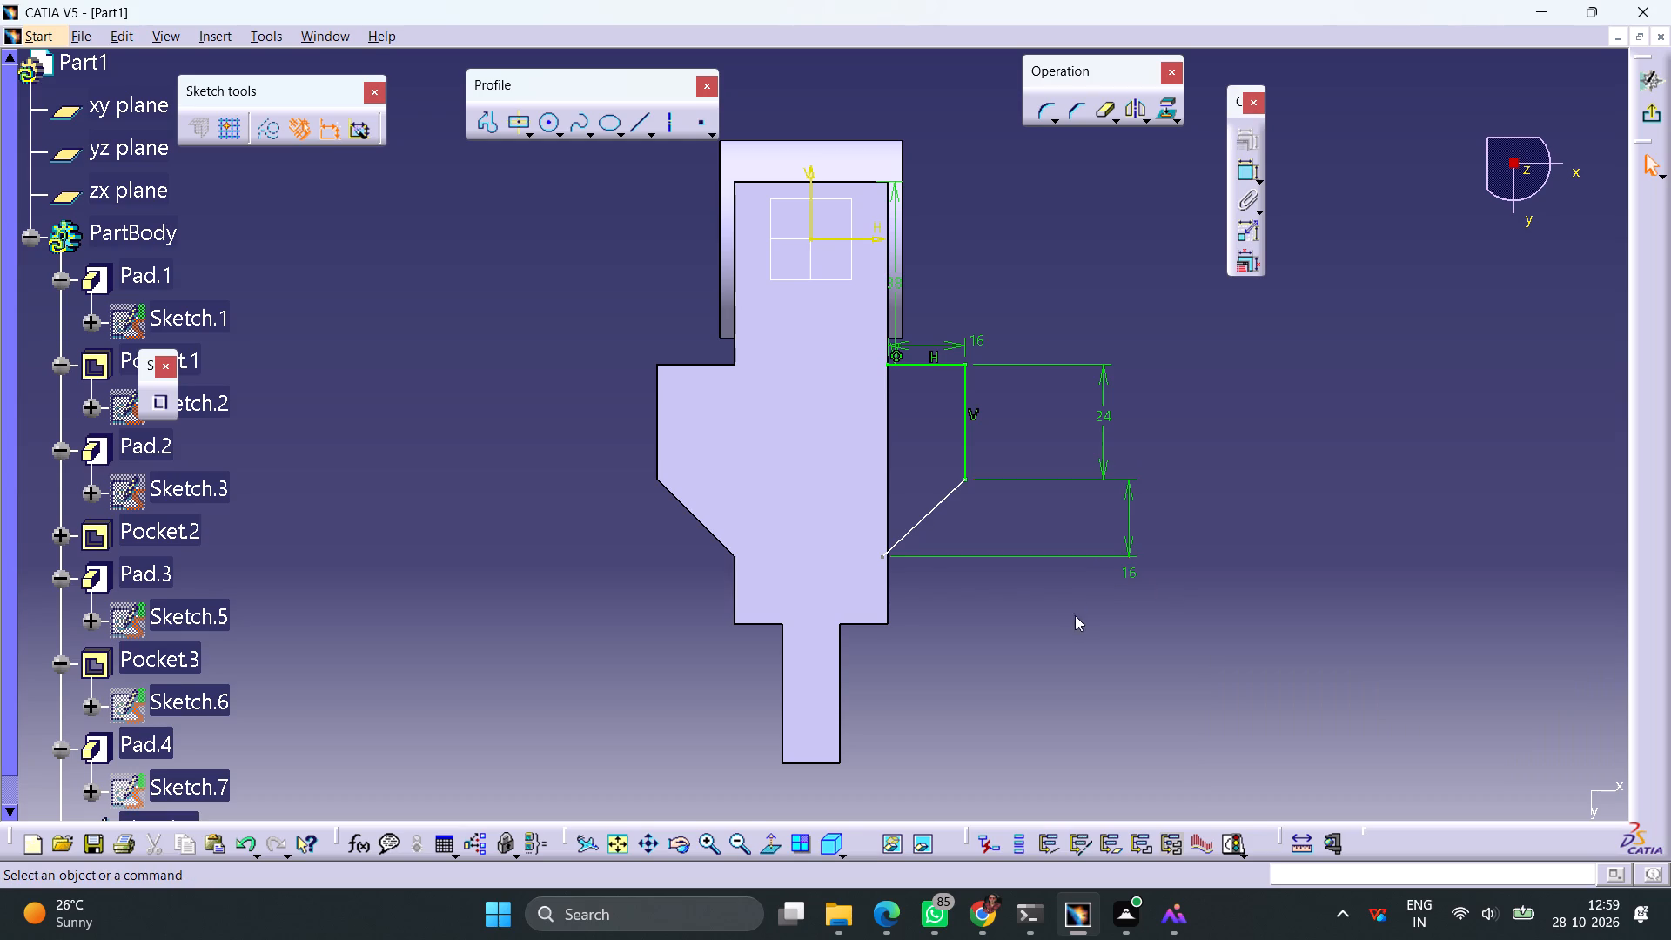
Make the inclined line's inner endpoint coincident with the arm's long side edge.
{"action": "left_click", "coordinate": [882, 557]}
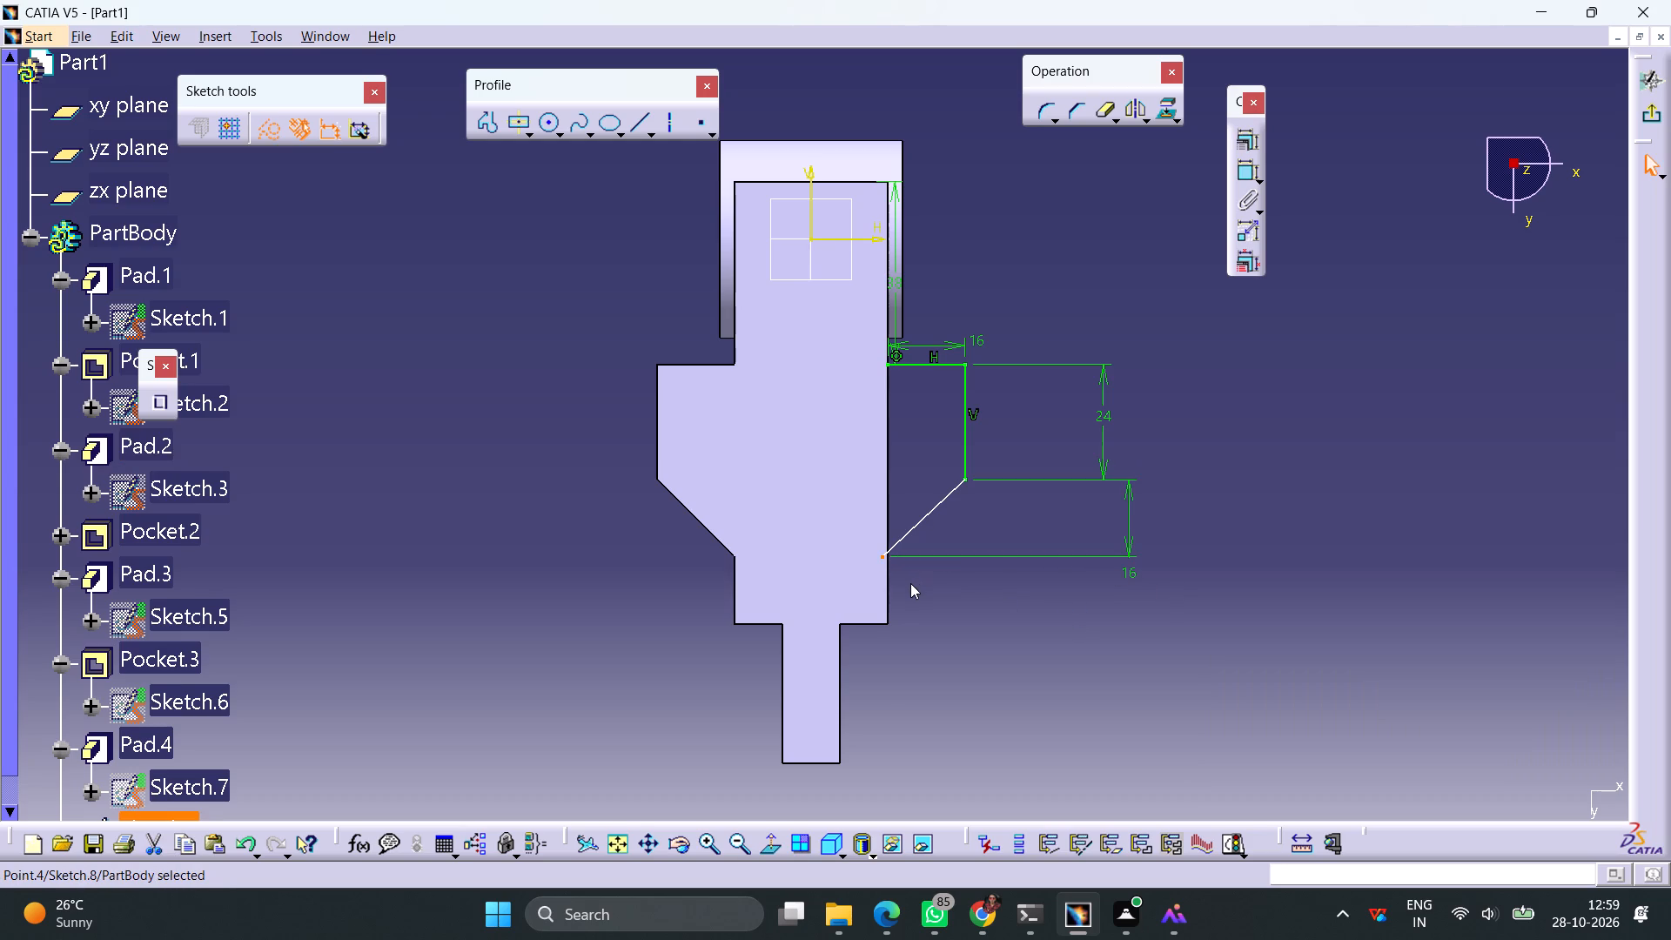
{"action": "left_click", "coordinate": [889, 584], "text": "ctrl"}
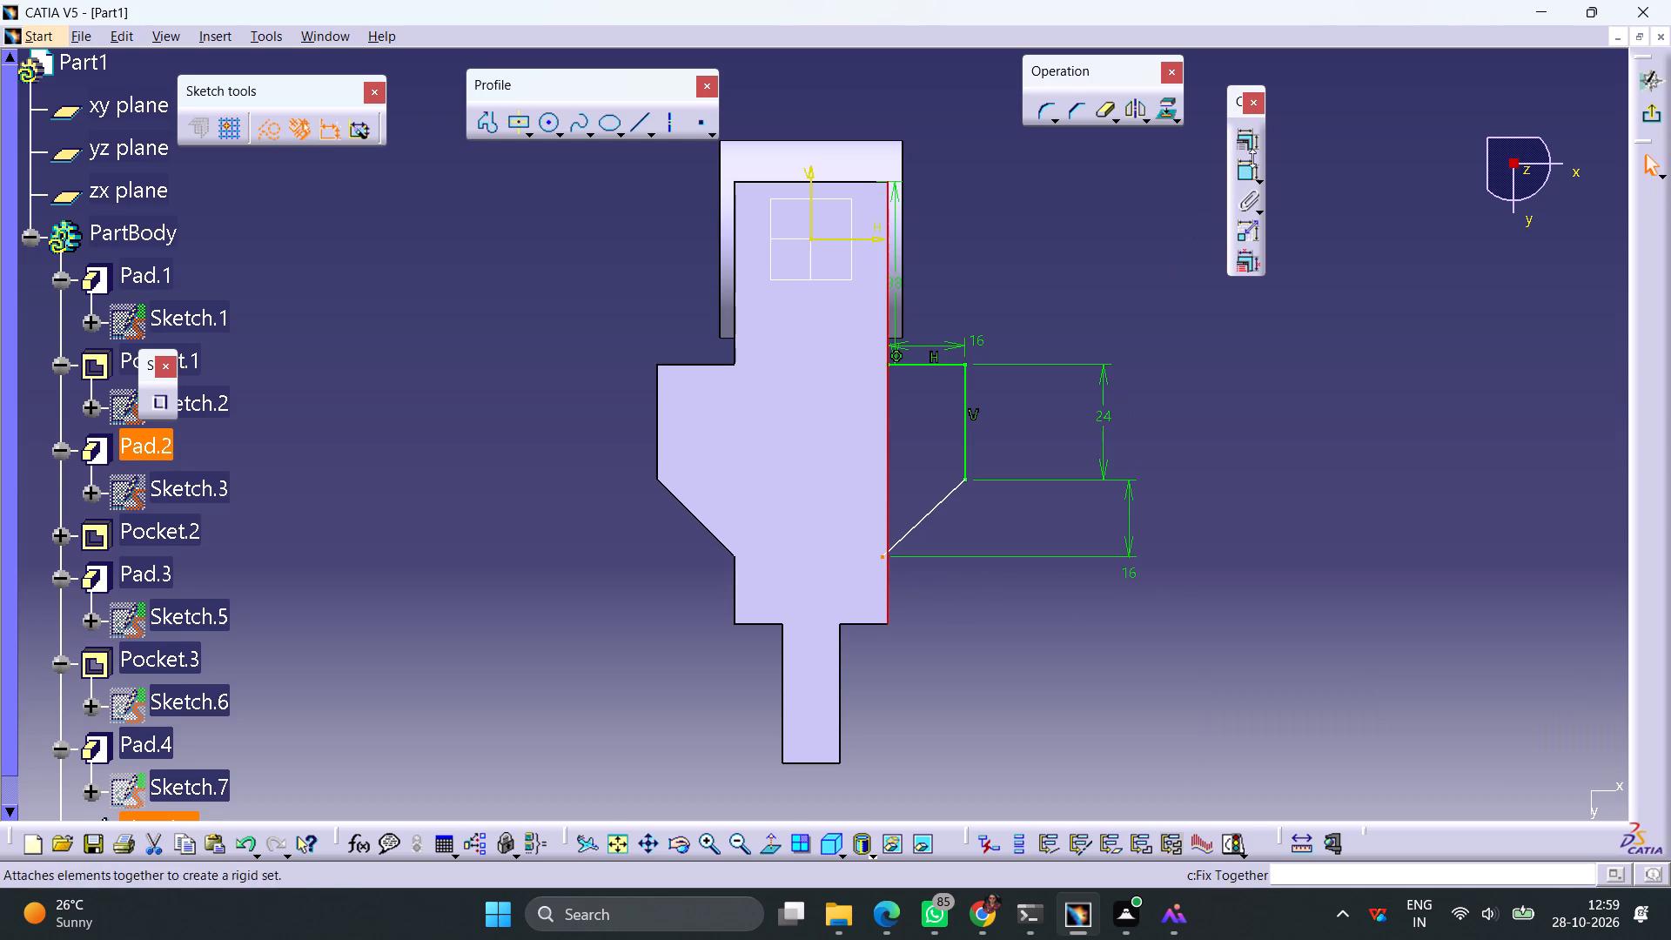
{"action": "left_click", "coordinate": [1251, 141]}
{"action": "left_click", "coordinate": [1542, 485]}
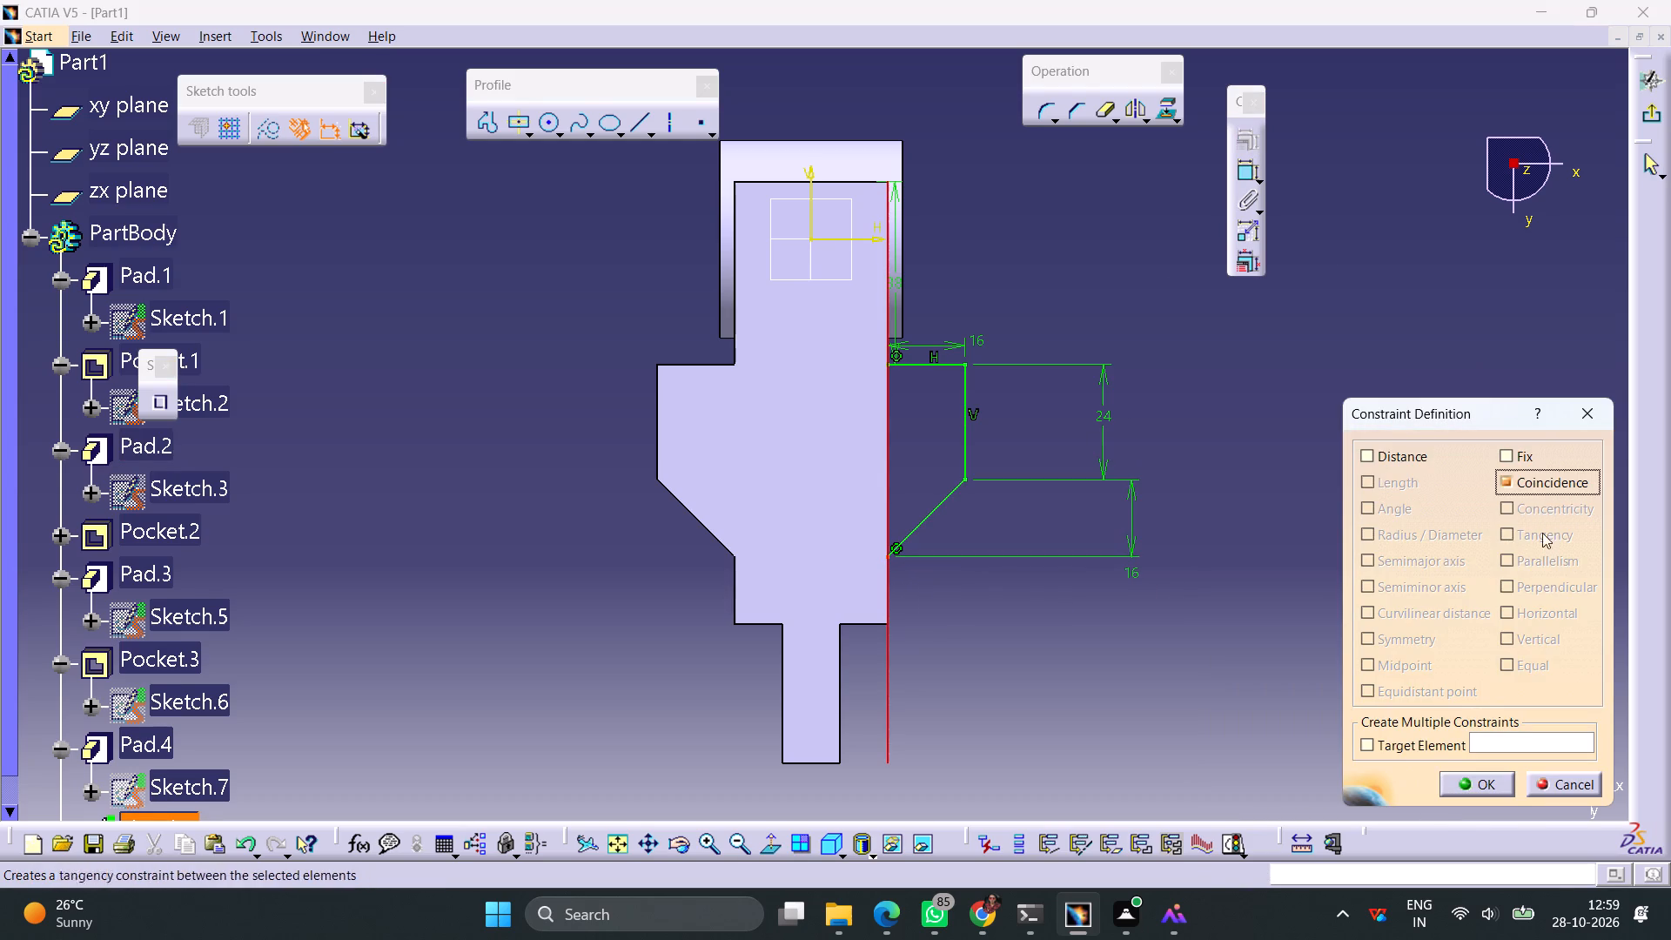
{"action": "left_click", "coordinate": [1482, 782]}
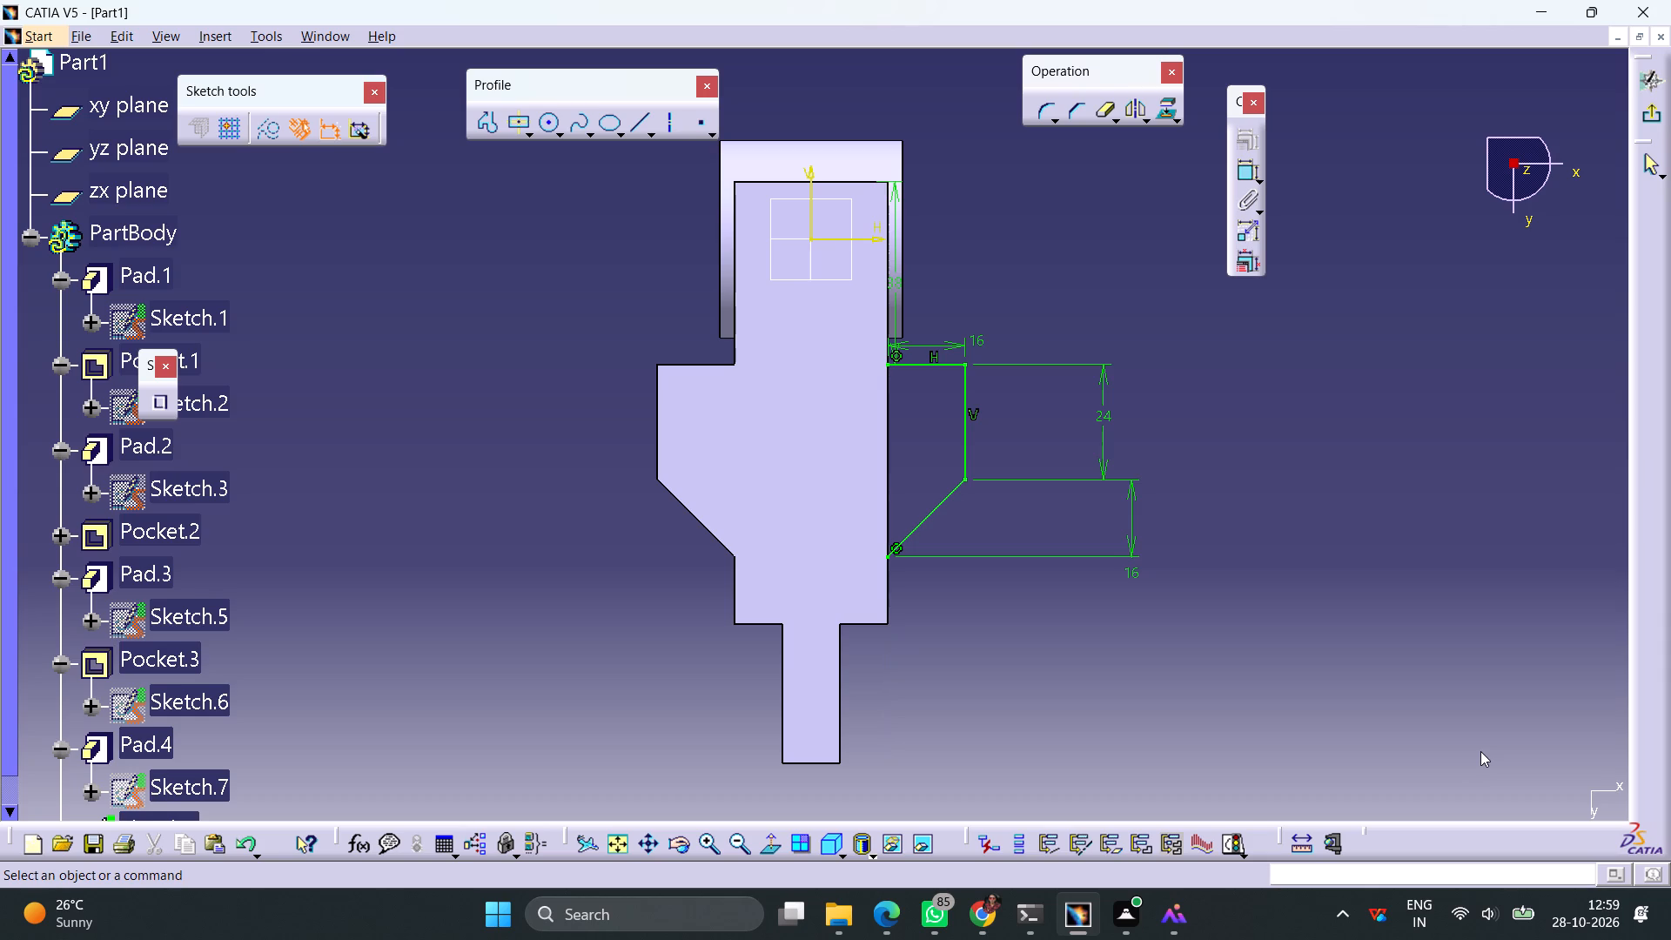
Close the side profile with a 40 mm vertical line along the arm's edge, joining the horizontal and inclined lines' inner endpoints.
{"action": "left_click", "coordinate": [630, 127]}
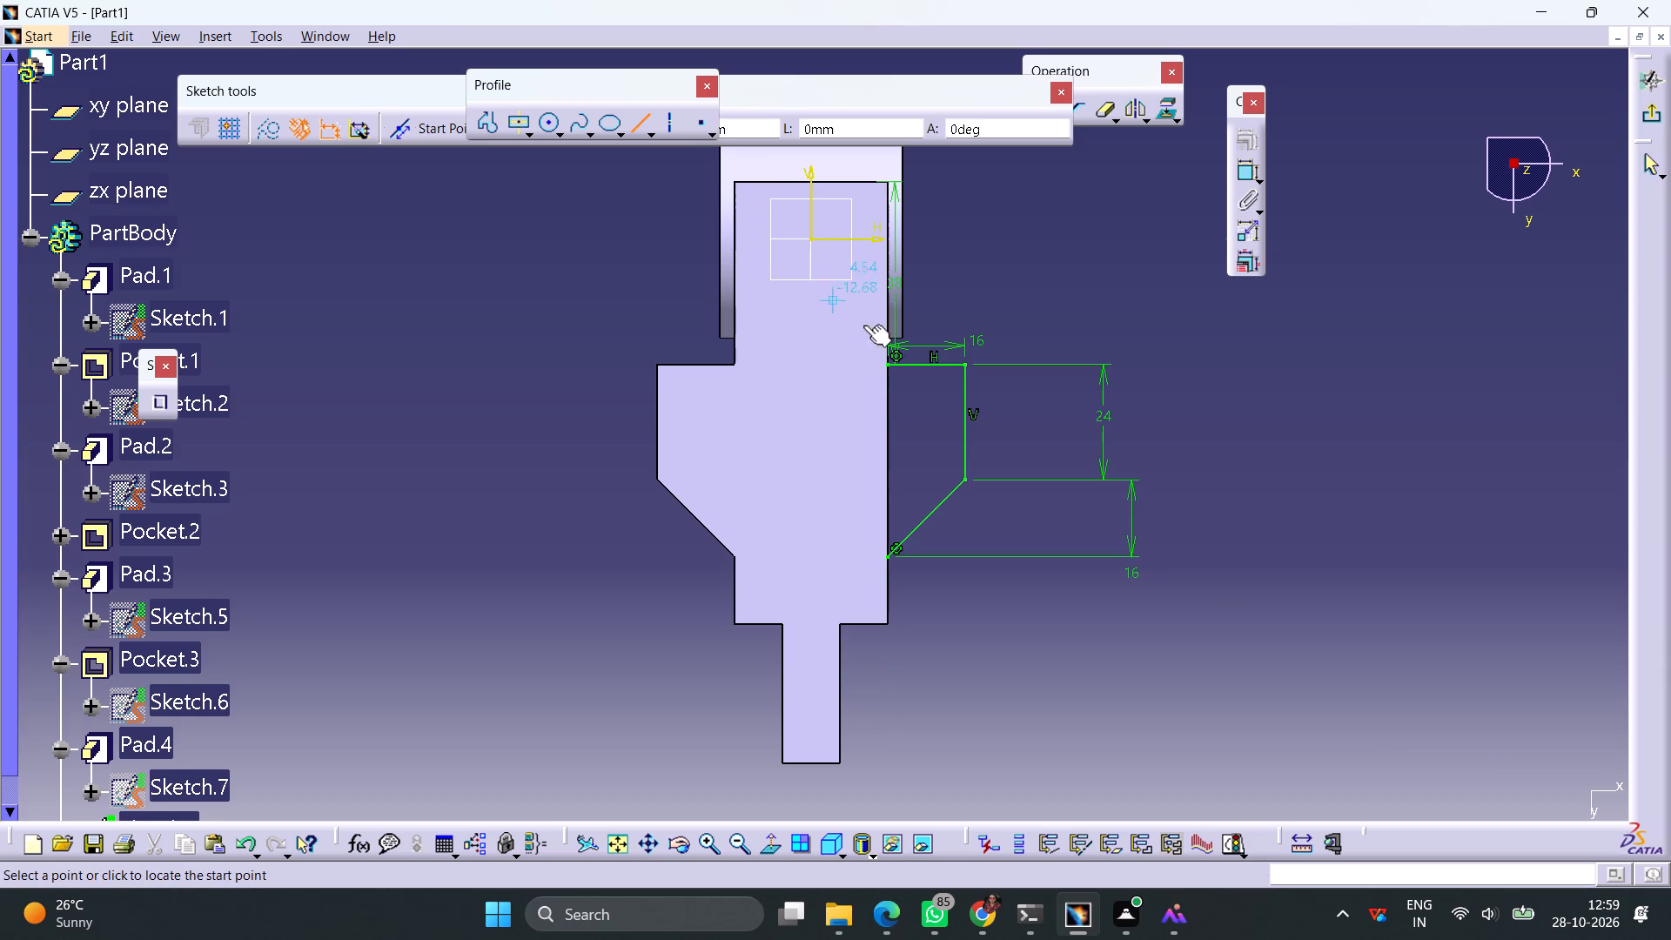
{"action": "left_click", "coordinate": [891, 365]}
{"action": "left_click", "coordinate": [887, 554]}
{"action": "left_click", "coordinate": [968, 598]}
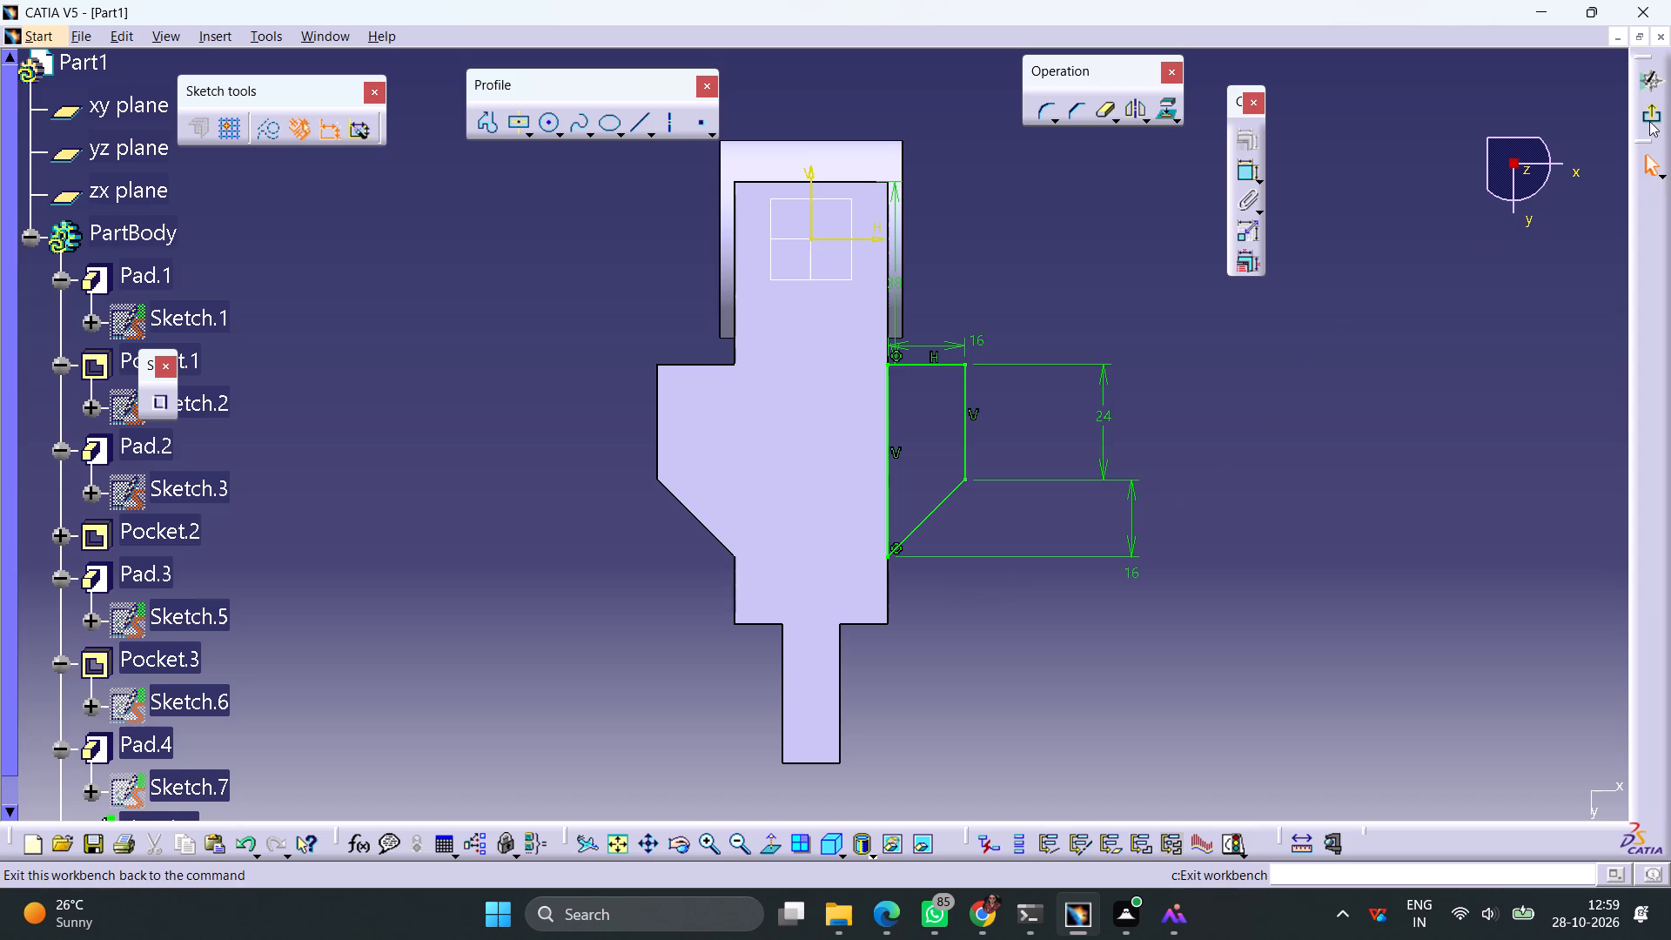
Exit the sketch and extrude the closed side profile as a 16 mm pad in the reversed direction.
{"action": "left_click", "coordinate": [1644, 121]}
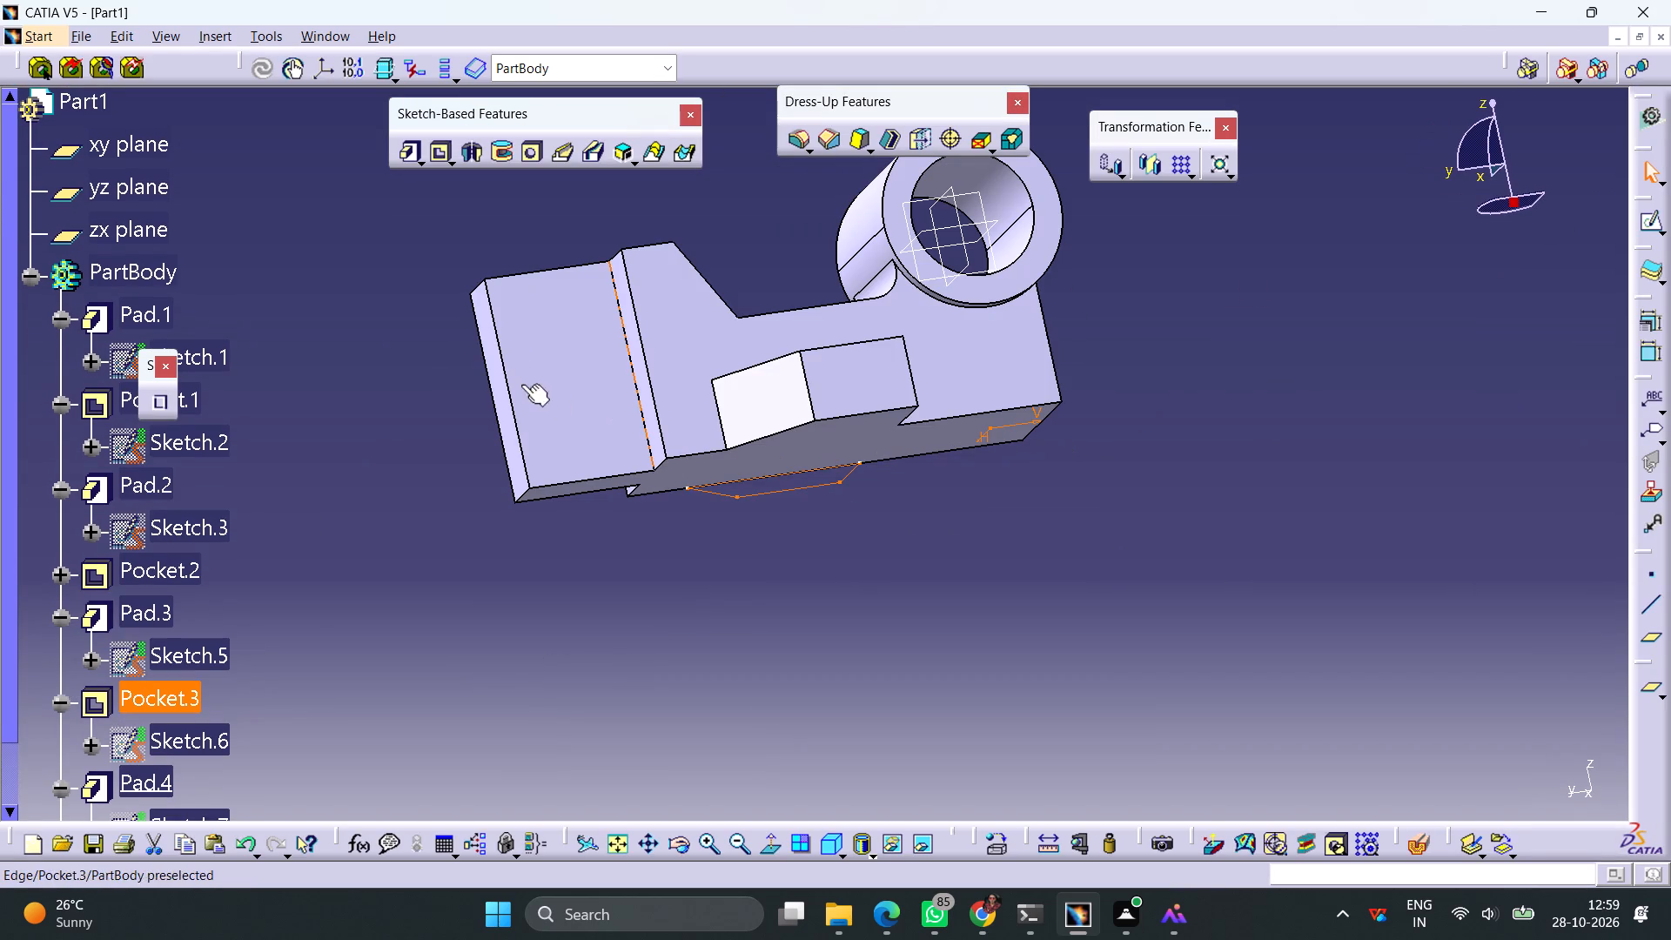
{"action": "middle_click_drag", "start_coordinate": [922, 484], "coordinate": [936, 525], "text": "ctrl"}
{"action": "middle_click_drag", "start_coordinate": [498, 263], "coordinate": [710, 288]}
{"action": "right_click_drag", "start_coordinate": [498, 263], "coordinate": [710, 288]}
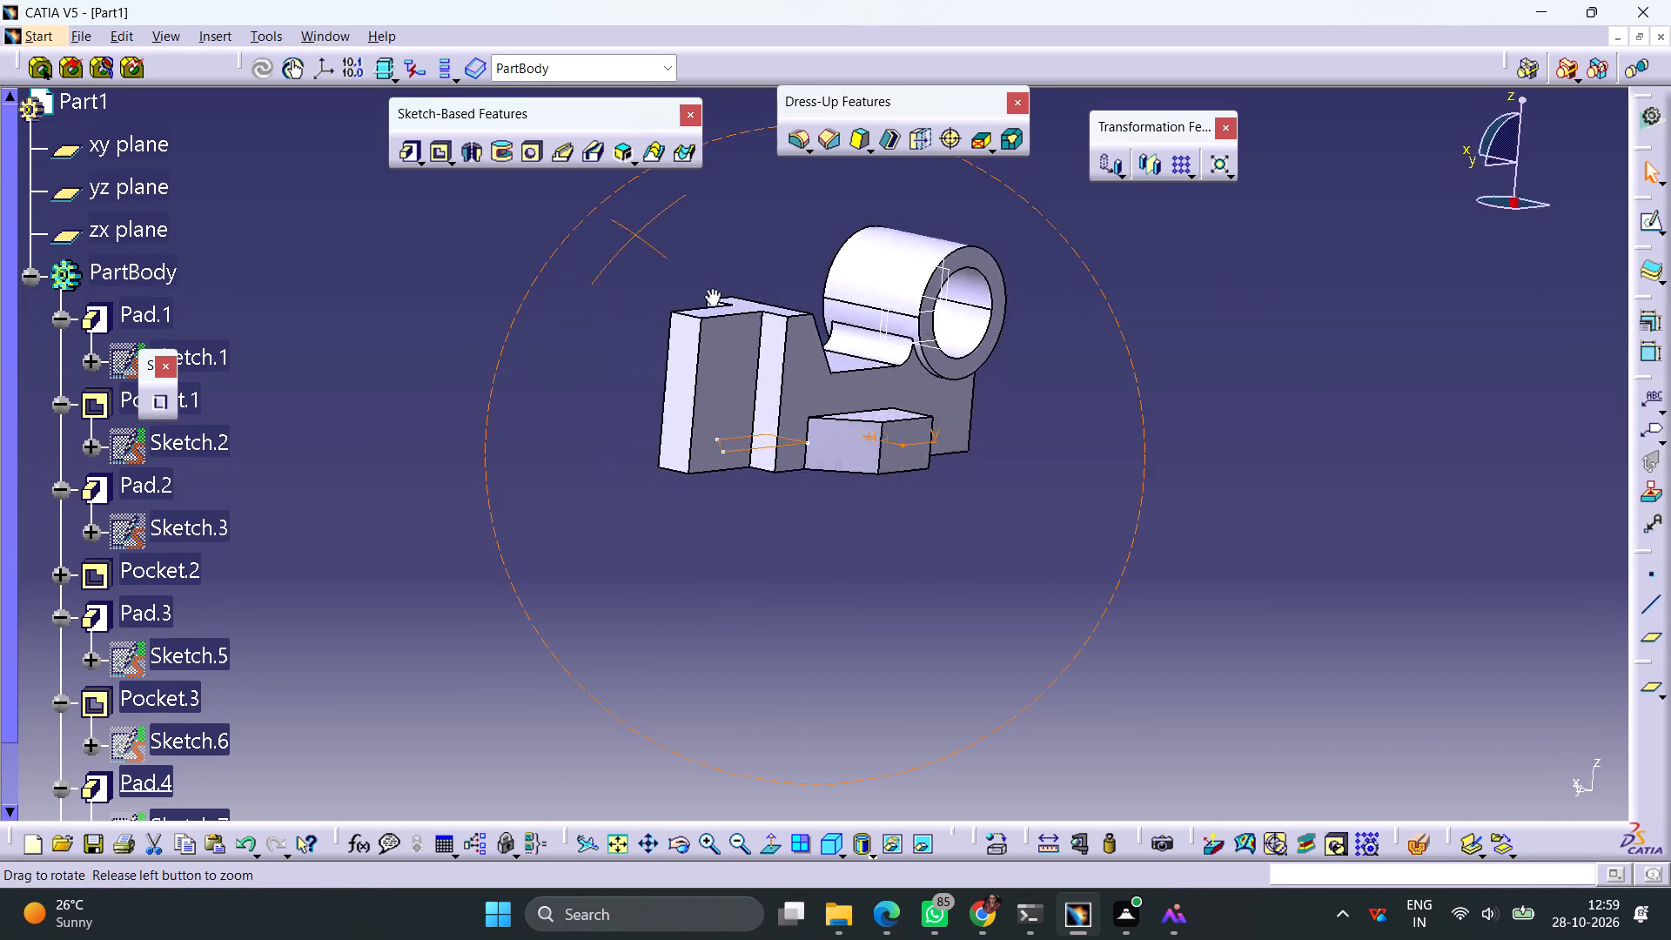
{"action": "middle_click_drag", "start_coordinate": [710, 288], "coordinate": [862, 474]}
{"action": "right_click_drag", "start_coordinate": [710, 288], "coordinate": [862, 474]}
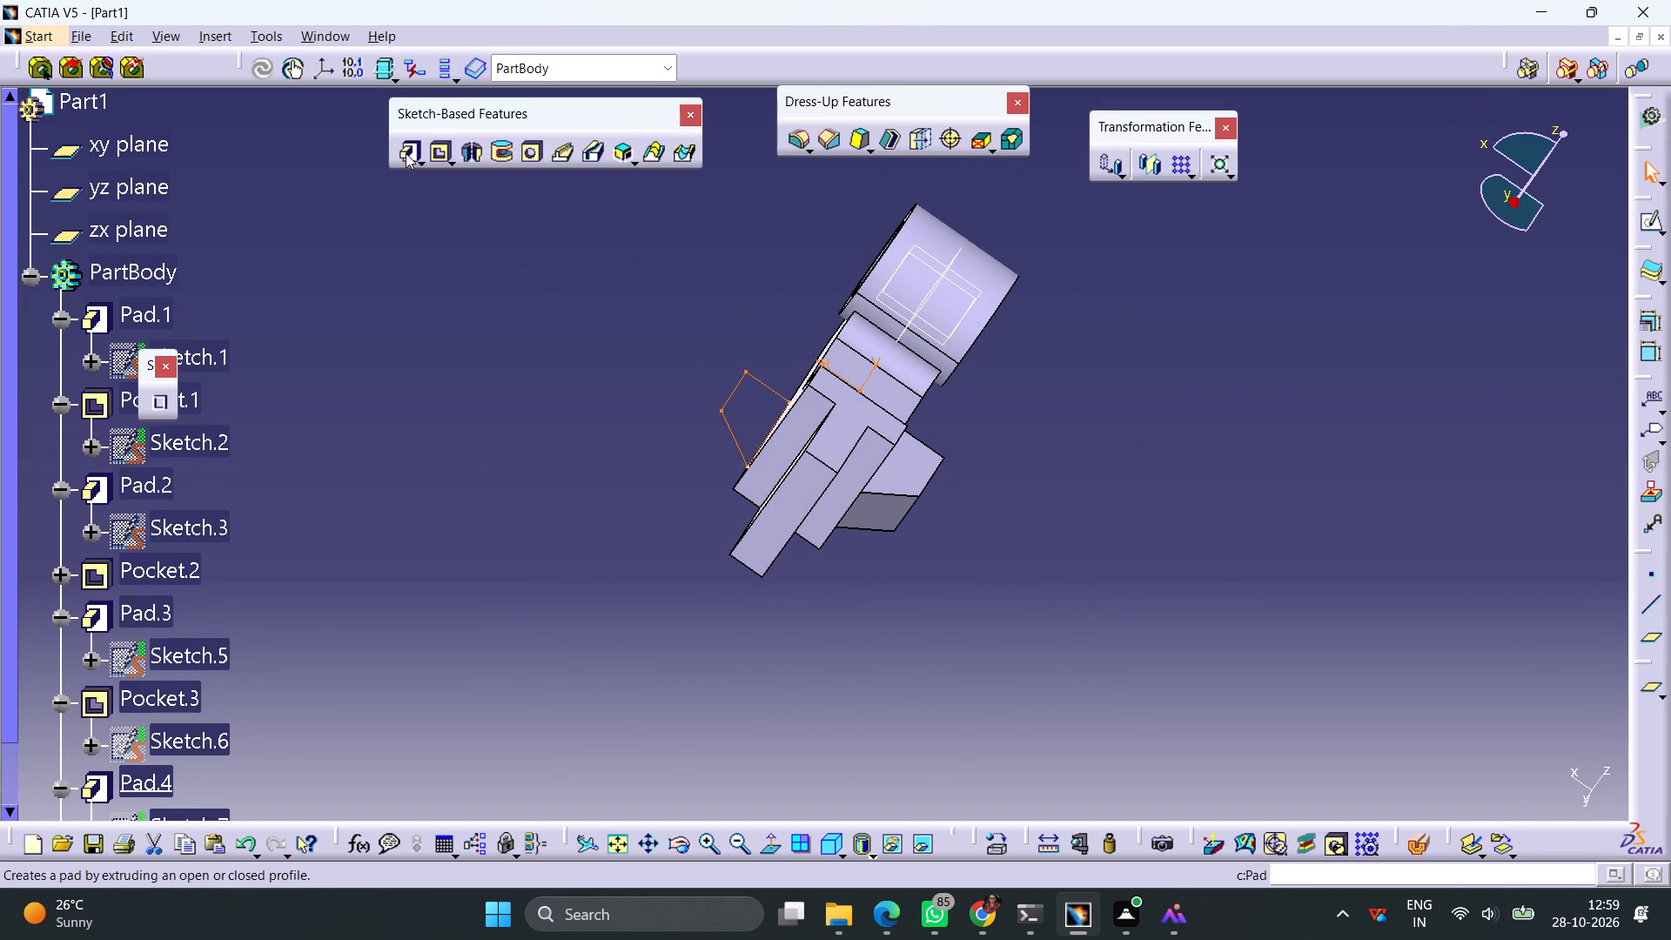
{"action": "left_click", "coordinate": [405, 153]}
{"action": "middle_click_drag", "start_coordinate": [620, 562], "coordinate": [817, 487]}
{"action": "right_click_drag", "start_coordinate": [622, 562], "coordinate": [817, 487]}
{"action": "left_click", "coordinate": [1356, 696]}
{"action": "left_click", "coordinate": [1374, 787]}
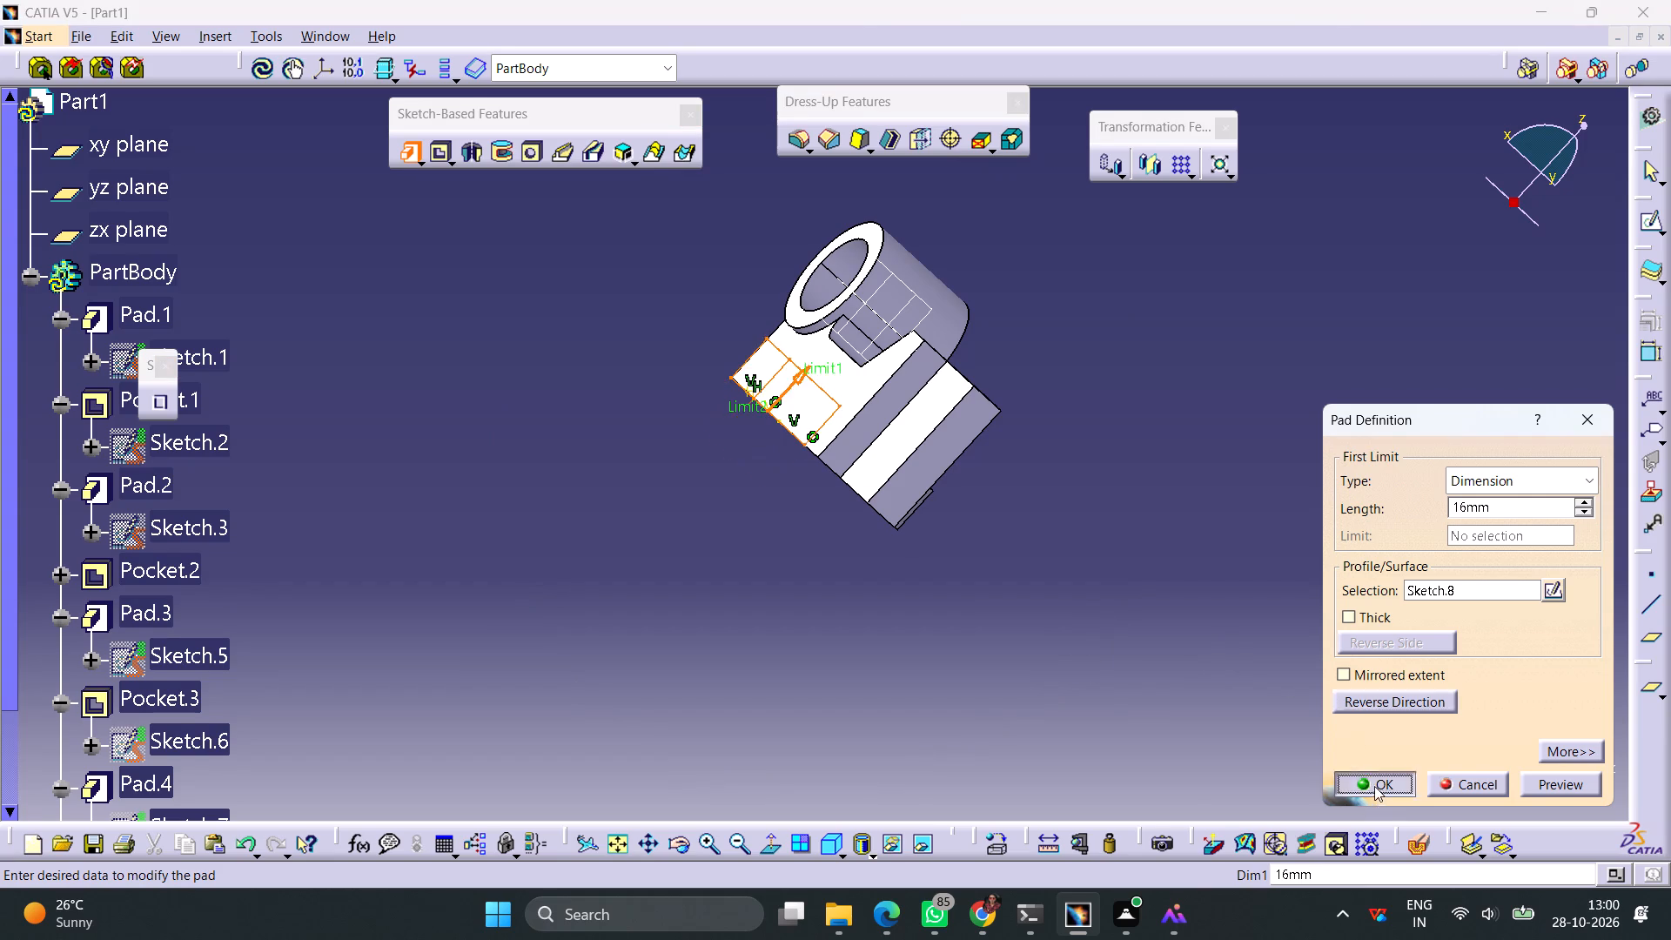
{"action": "left_click", "coordinate": [1155, 582]}
Start a sketch on the new side projection's flat face and draw a circle about 10 mm in diameter inside its outline.
{"action": "middle_click_drag", "start_coordinate": [1173, 465], "coordinate": [943, 472]}
{"action": "right_click_drag", "start_coordinate": [1173, 465], "coordinate": [943, 472]}
{"action": "left_click", "coordinate": [902, 463]}
{"action": "left_click", "coordinate": [1647, 217]}
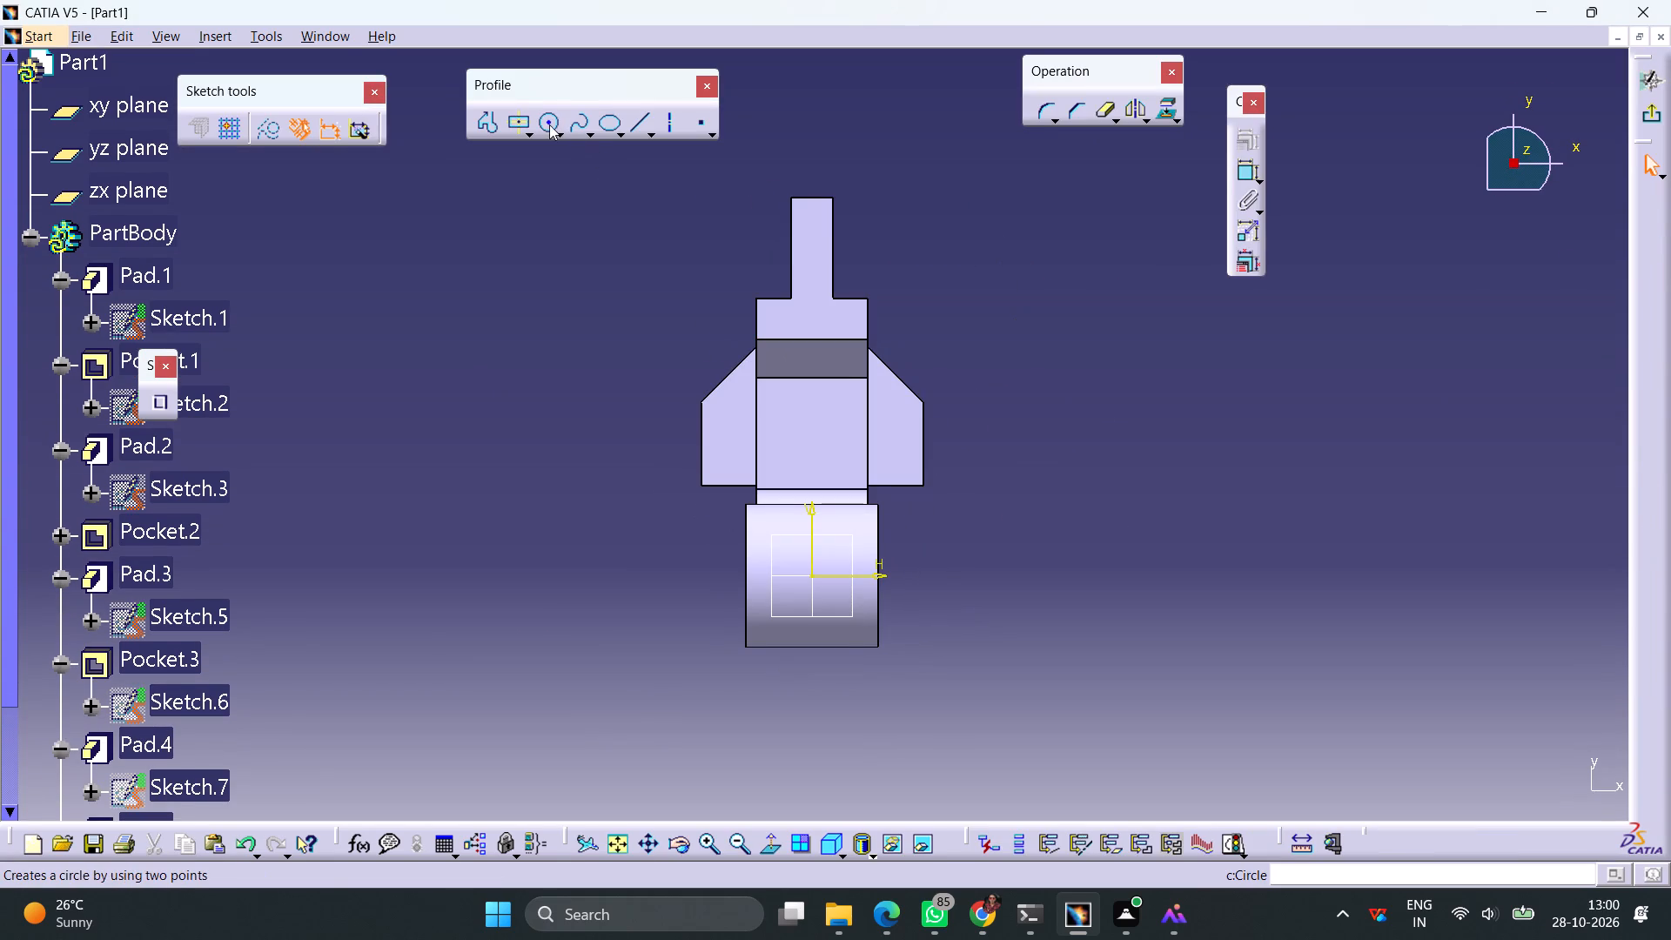
{"action": "left_click", "coordinate": [545, 124]}
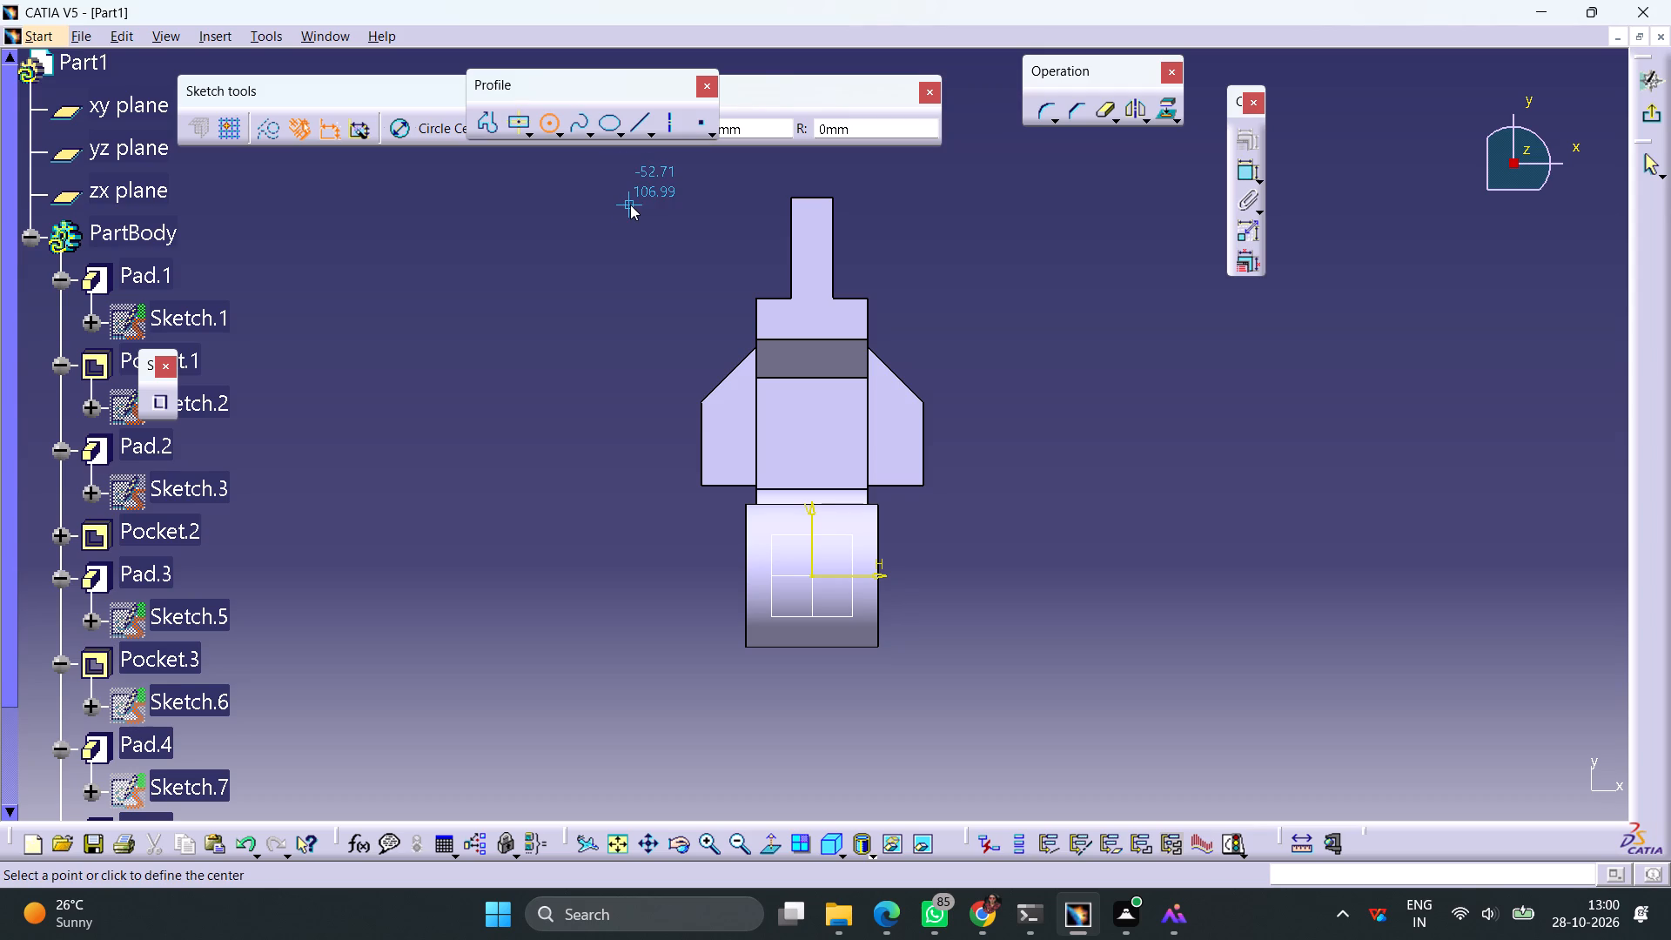
{"action": "left_click", "coordinate": [895, 433]}
{"action": "left_click", "coordinate": [895, 418]}
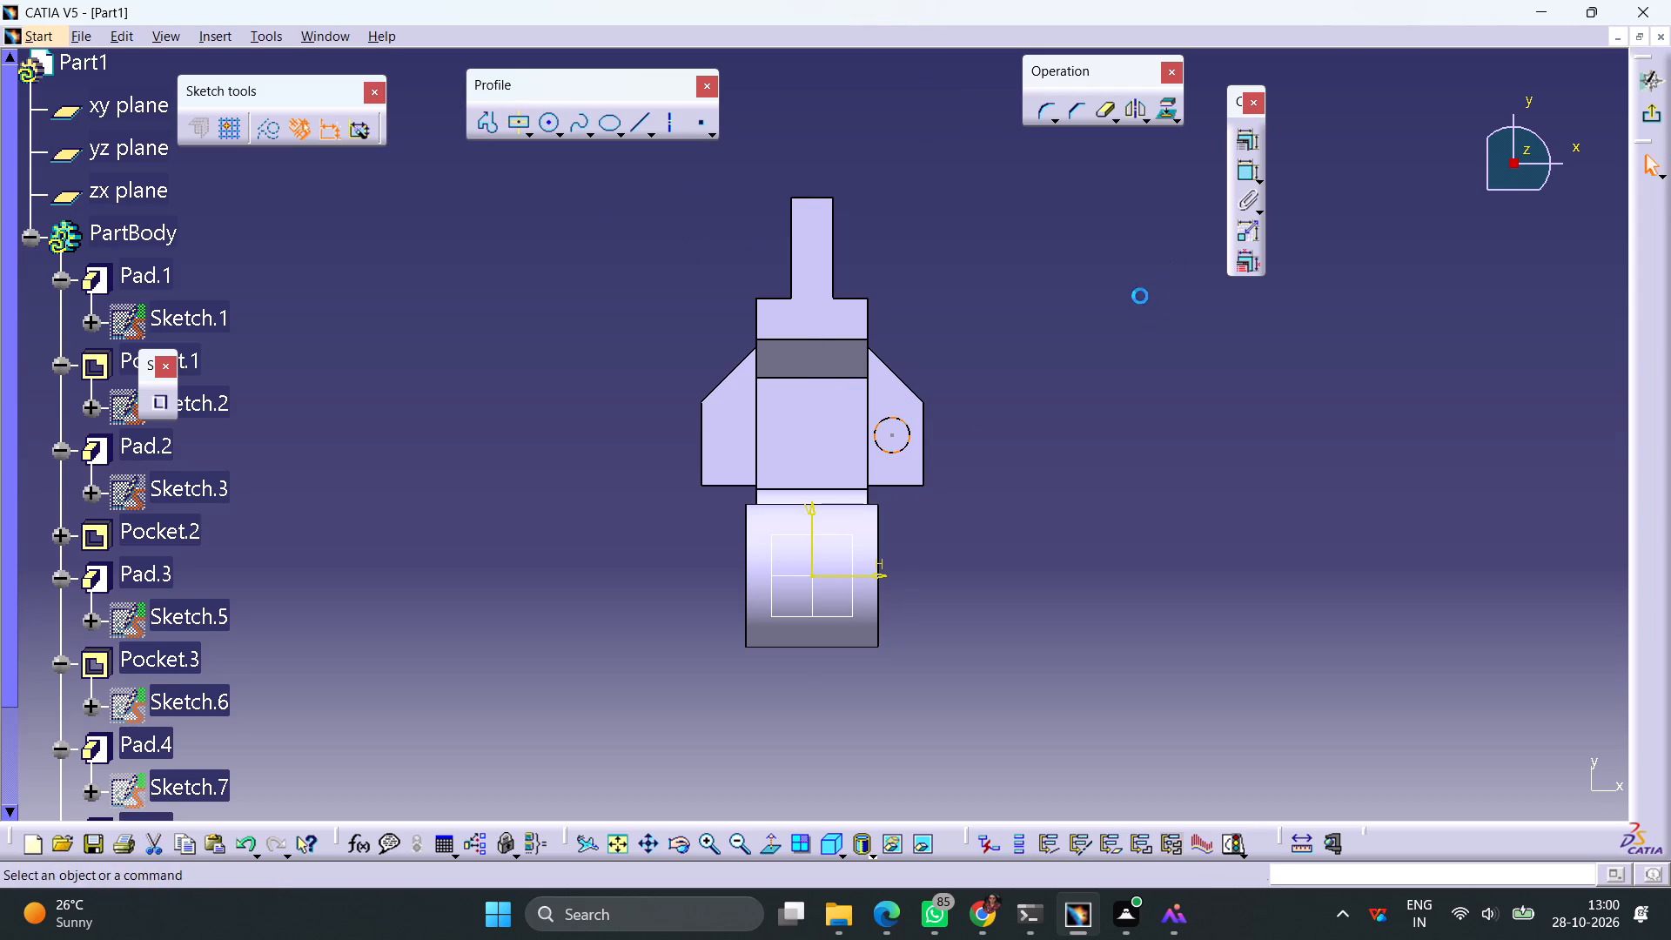
{"action": "left_click", "coordinate": [1140, 296]}
Dimension the circle centre's distance from the horizontal sketch axis and set it to 38 mm.
{"action": "left_click", "coordinate": [1244, 177]}
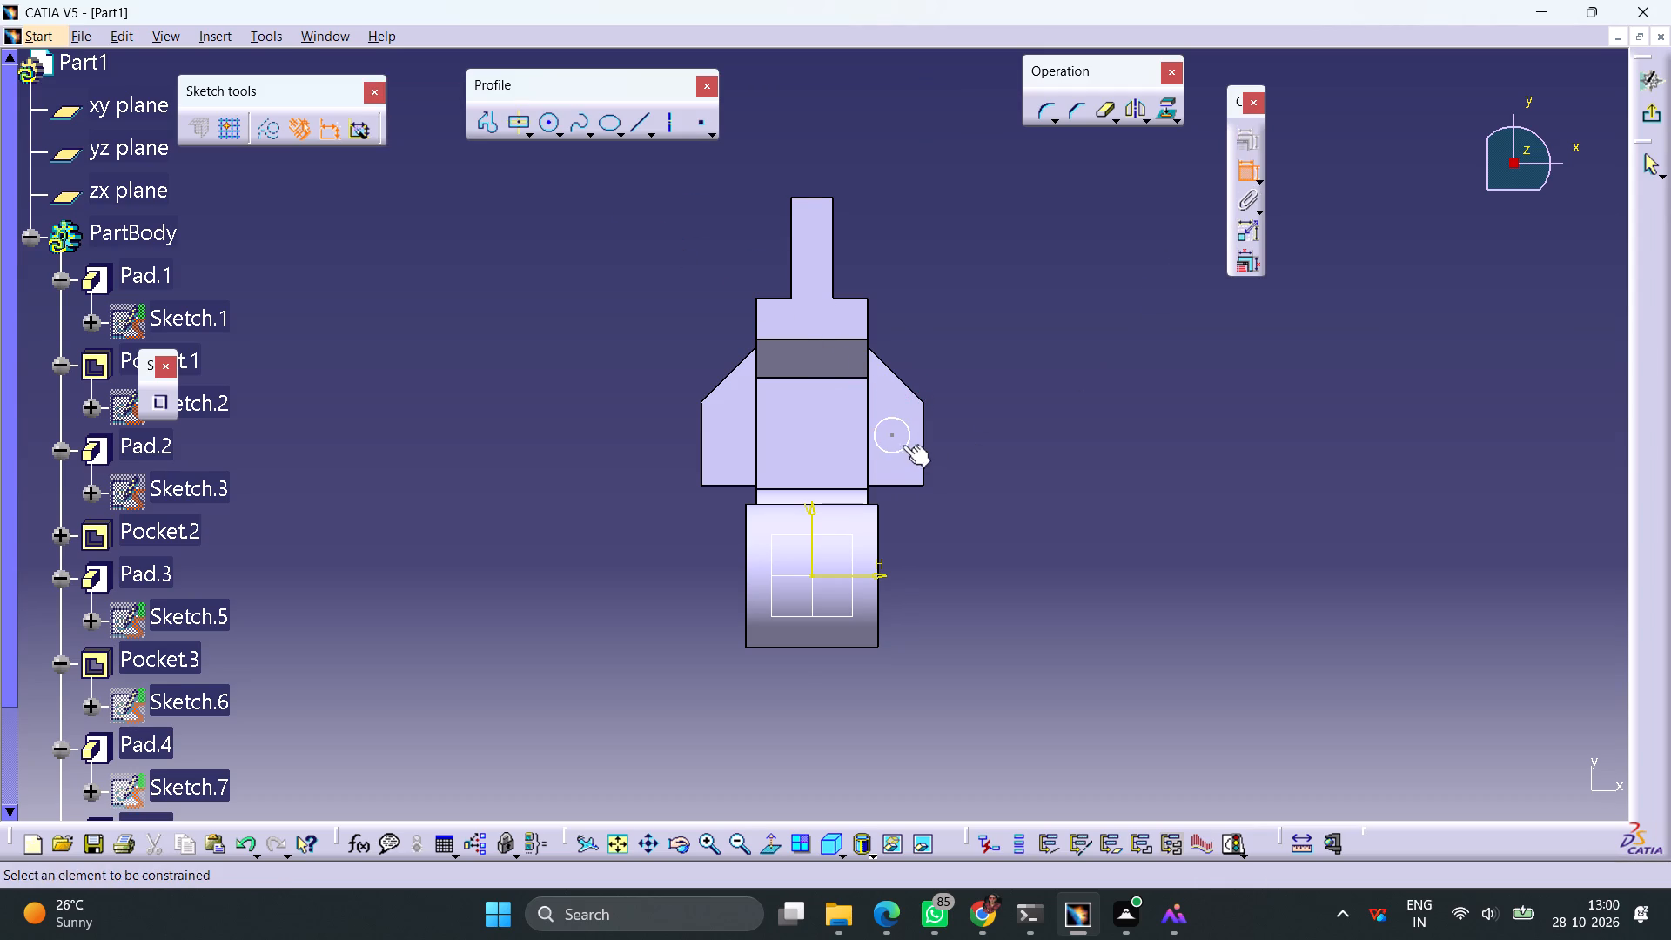
{"action": "left_click", "coordinate": [891, 436]}
{"action": "left_click", "coordinate": [808, 548]}
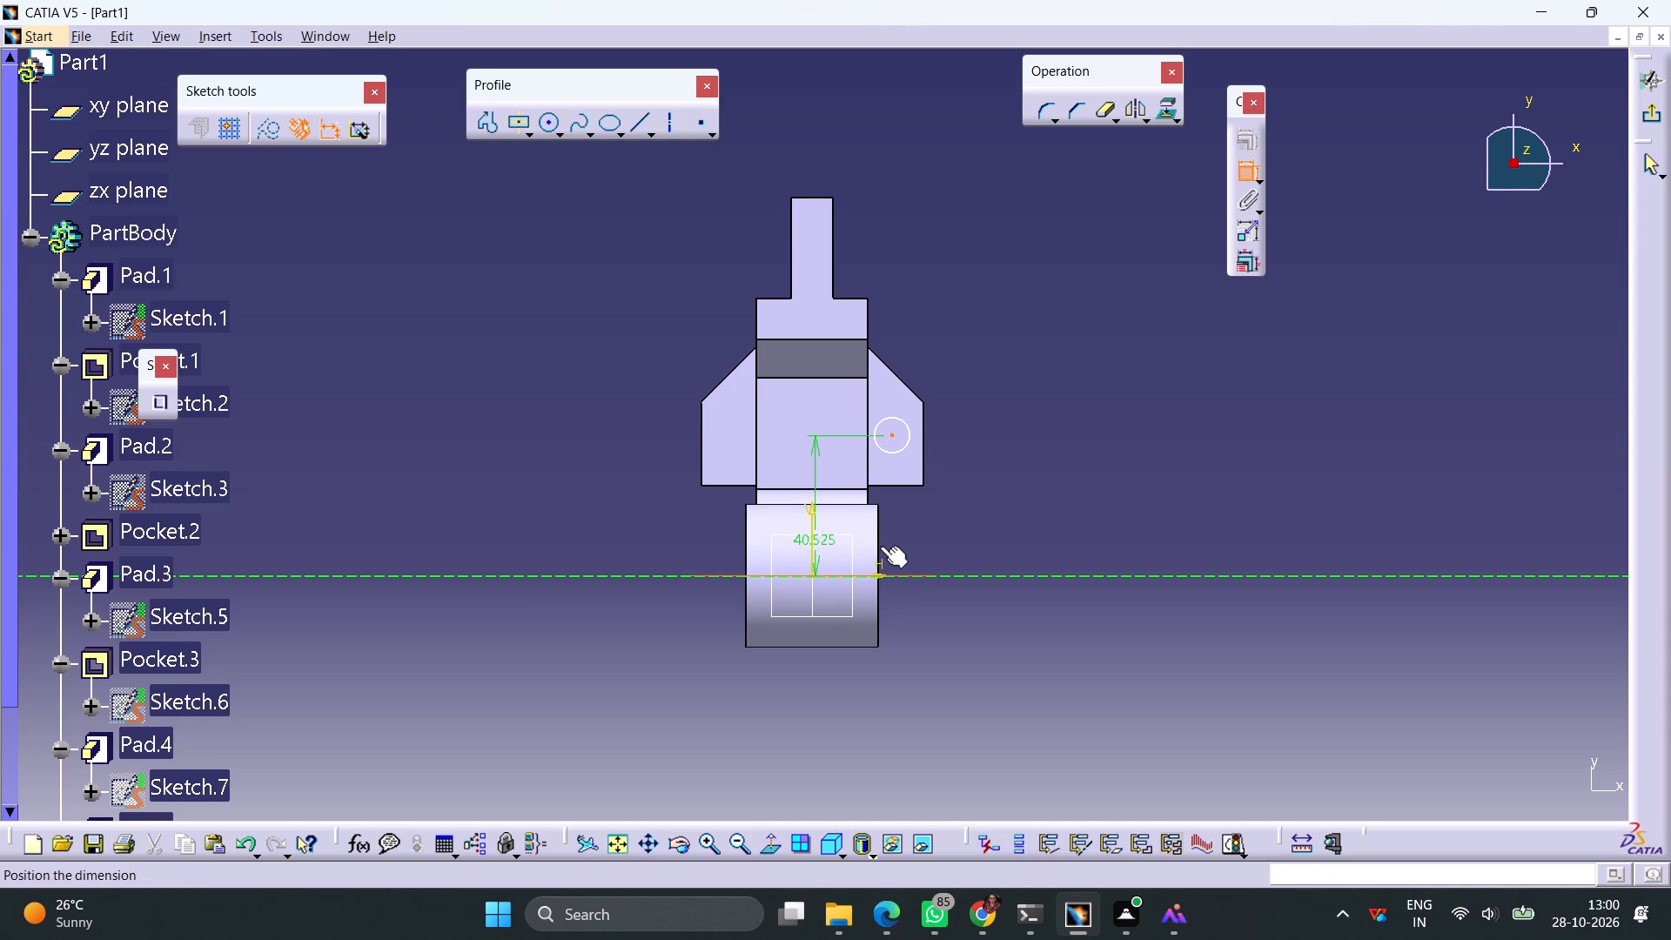
{"action": "left_click", "coordinate": [839, 675]}
{"action": "double_click", "coordinate": [812, 673]}
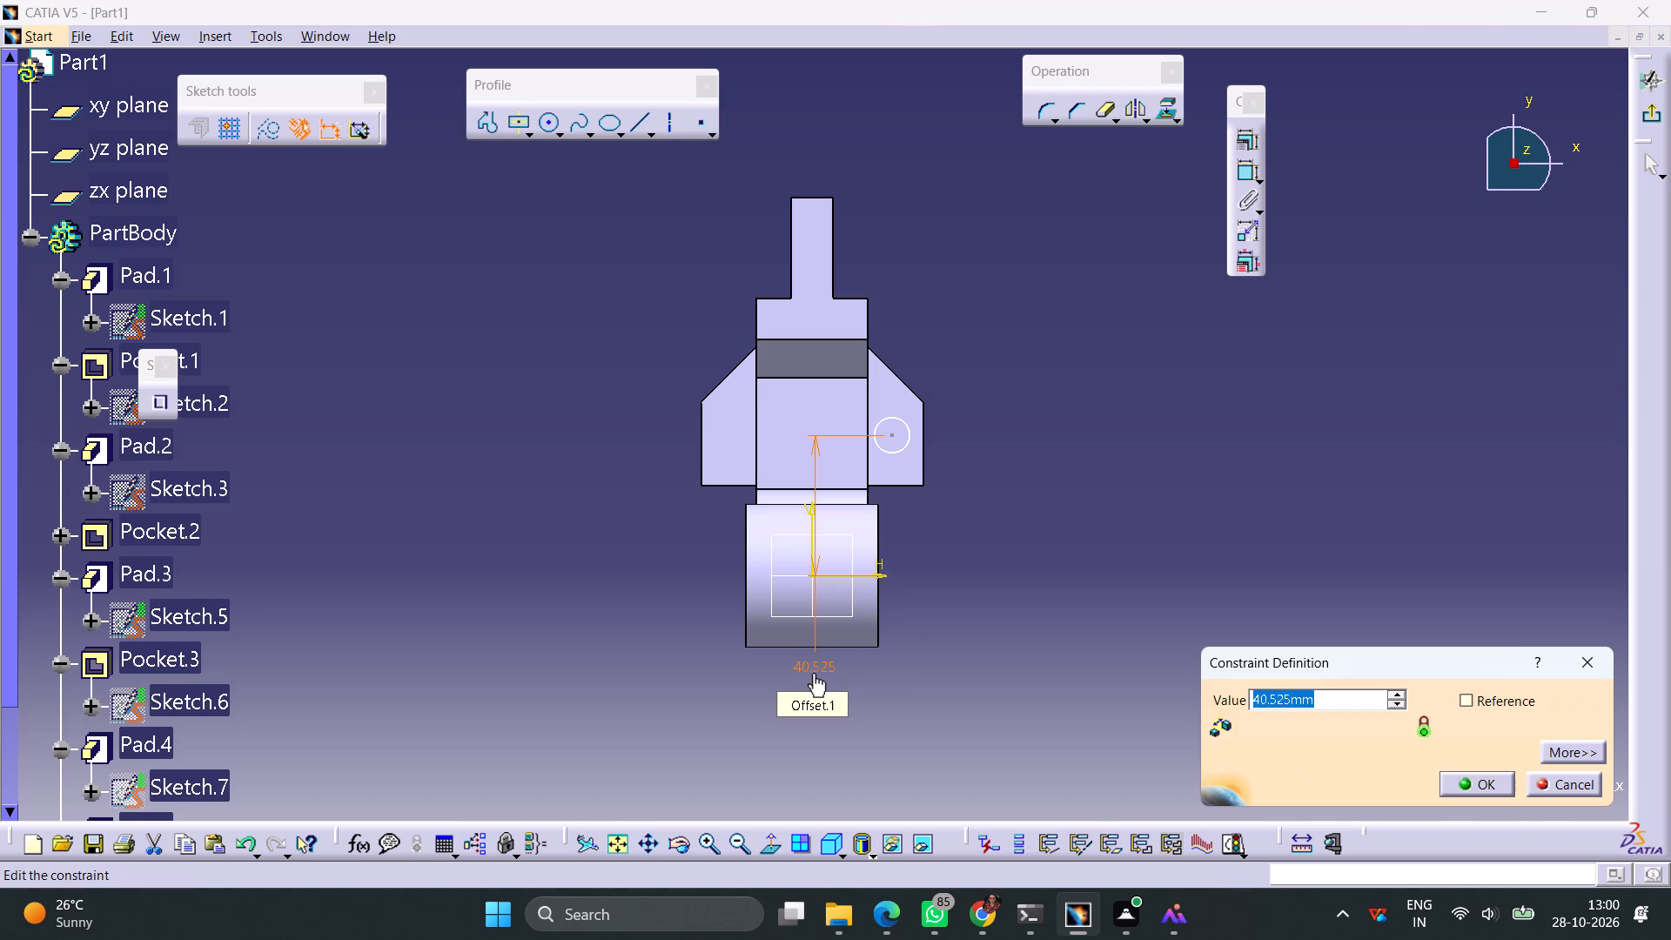
{"action": "type", "text": "38"}
{"action": "key", "text": "Return"}
{"action": "left_click", "coordinate": [1027, 578]}
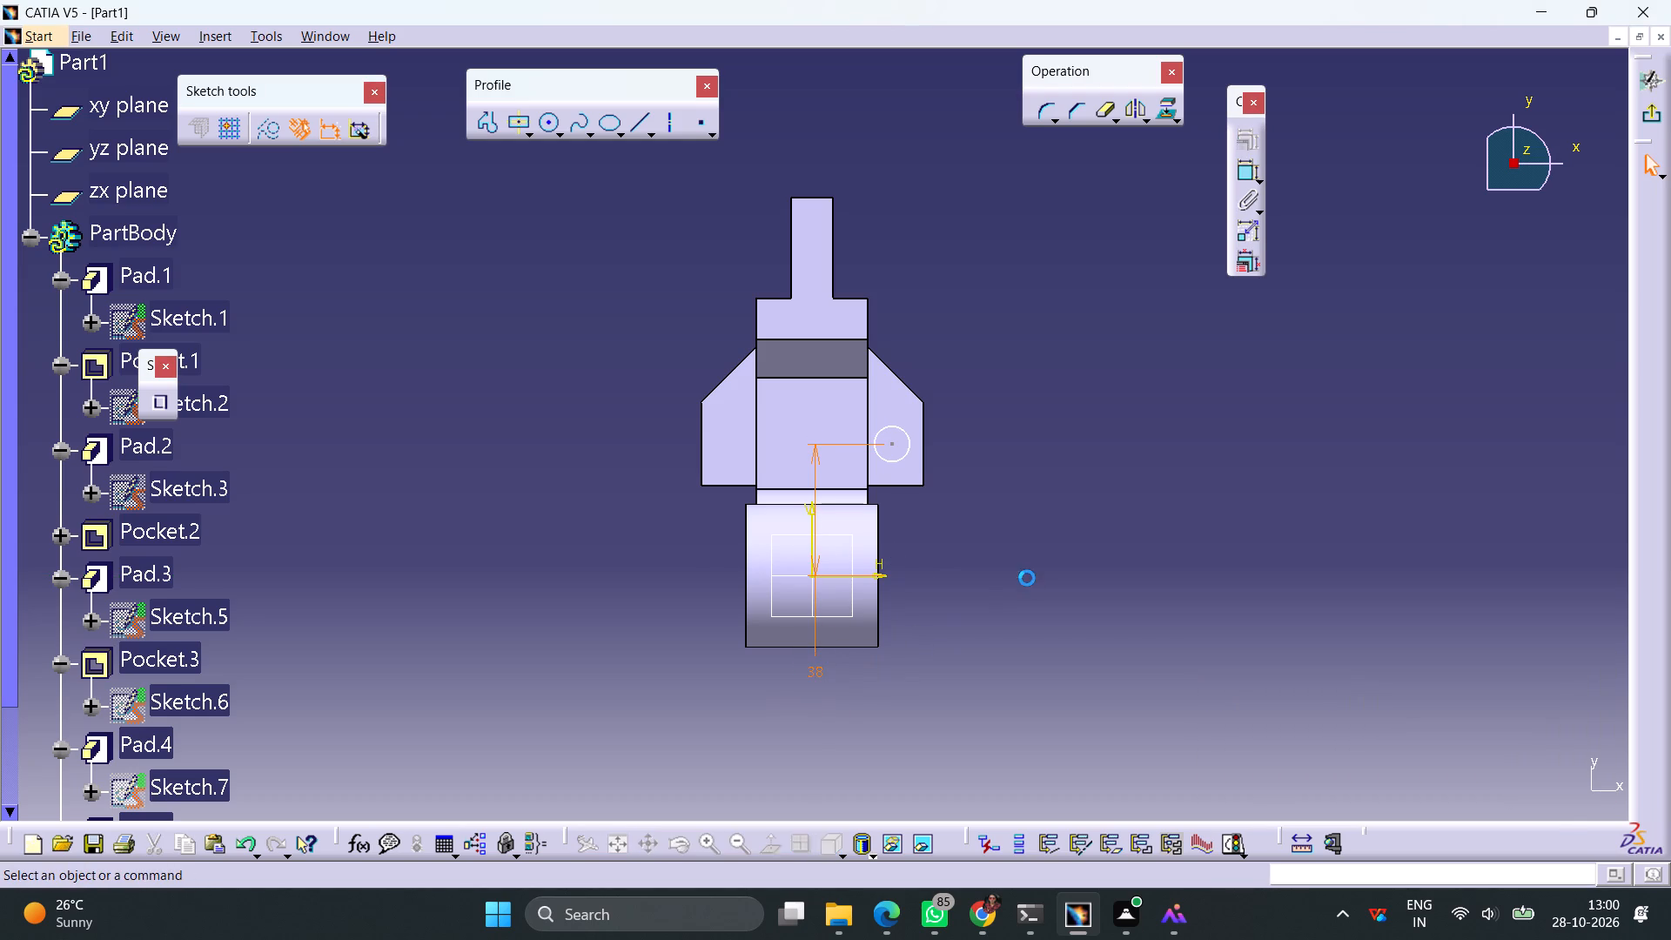
Dimension the circle centre's distance from the vertical sketch axis and set it to 24 mm.
{"action": "left_click", "coordinate": [1245, 171]}
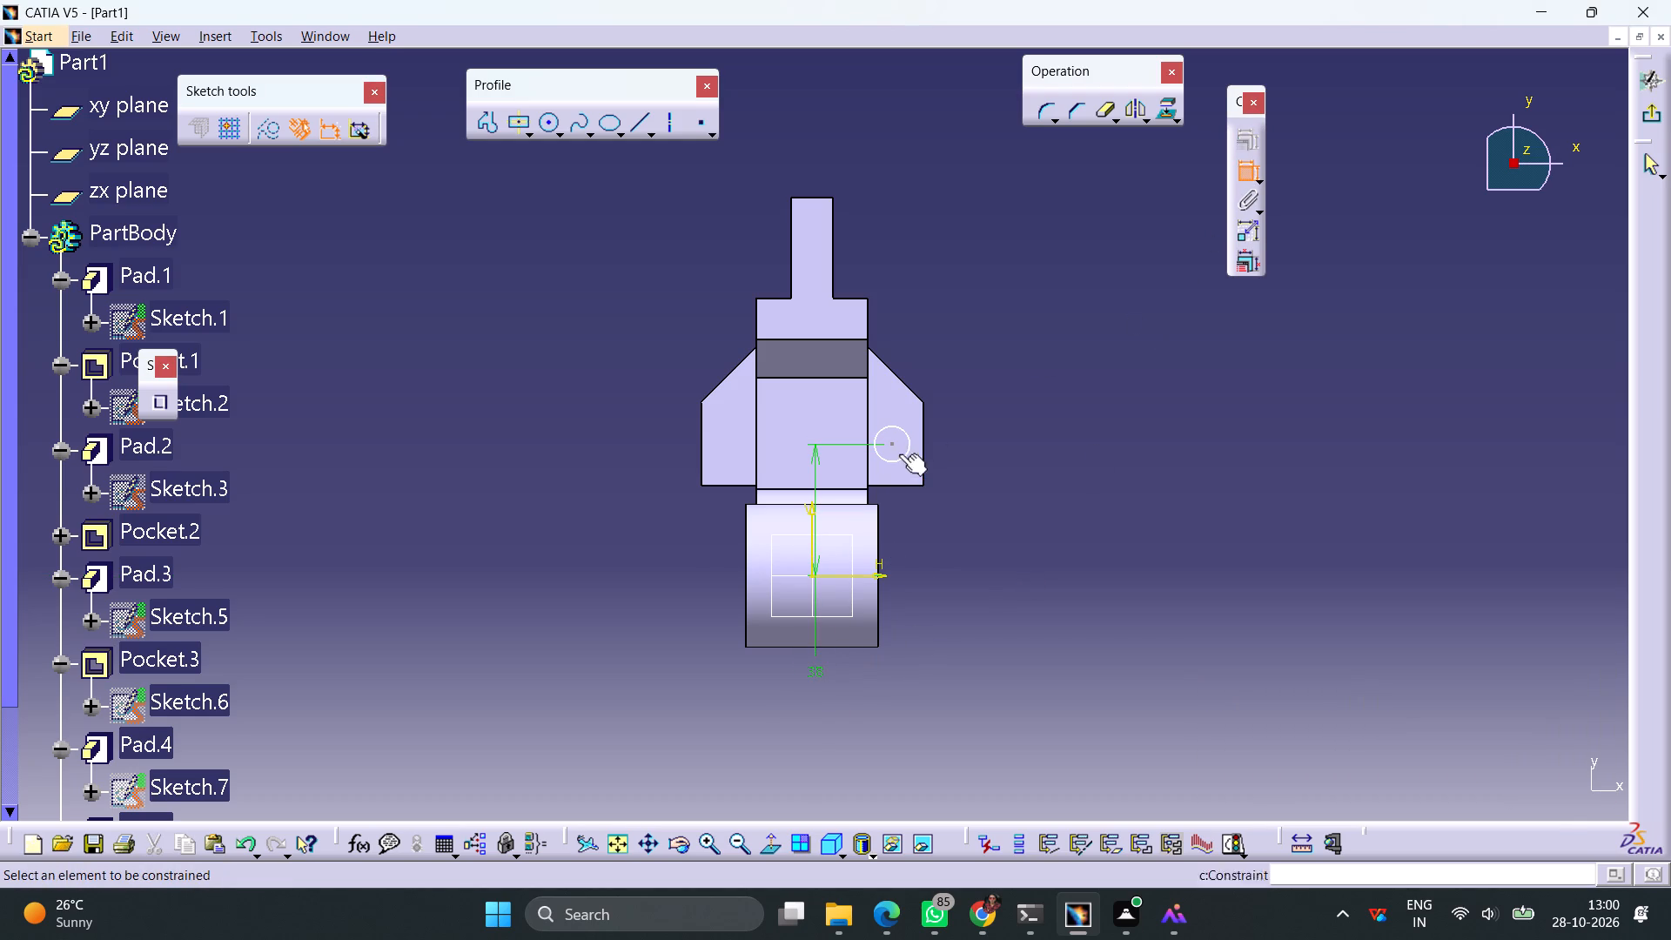
{"action": "left_click", "coordinate": [892, 444]}
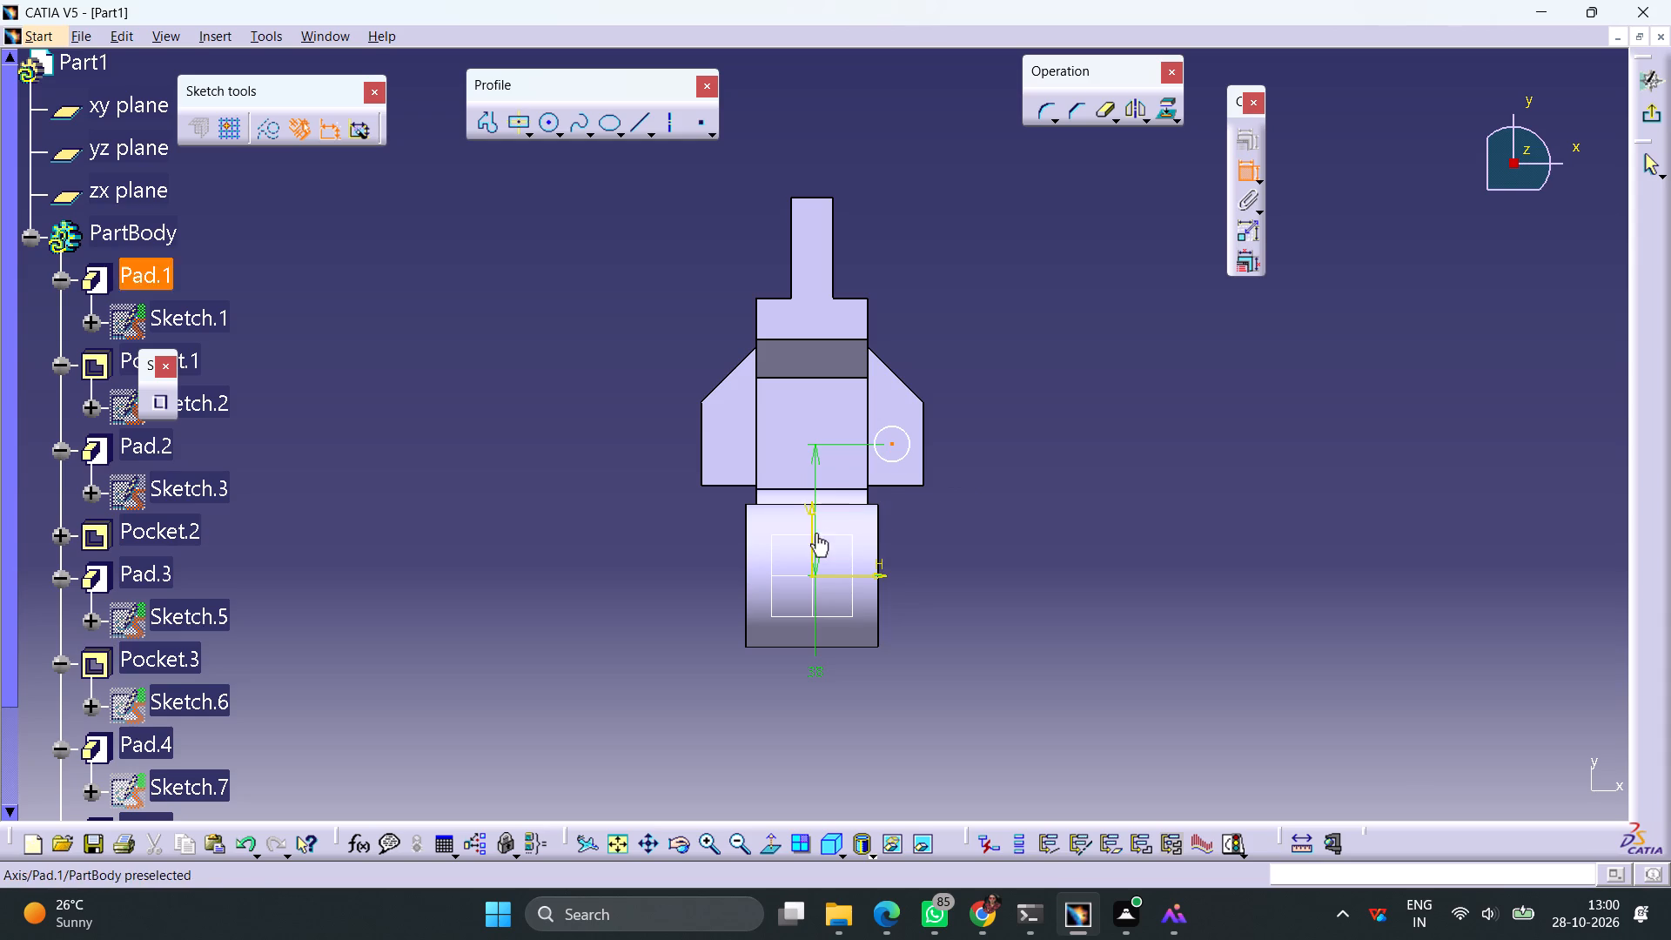
{"action": "left_click", "coordinate": [811, 529]}
{"action": "left_click", "coordinate": [963, 525]}
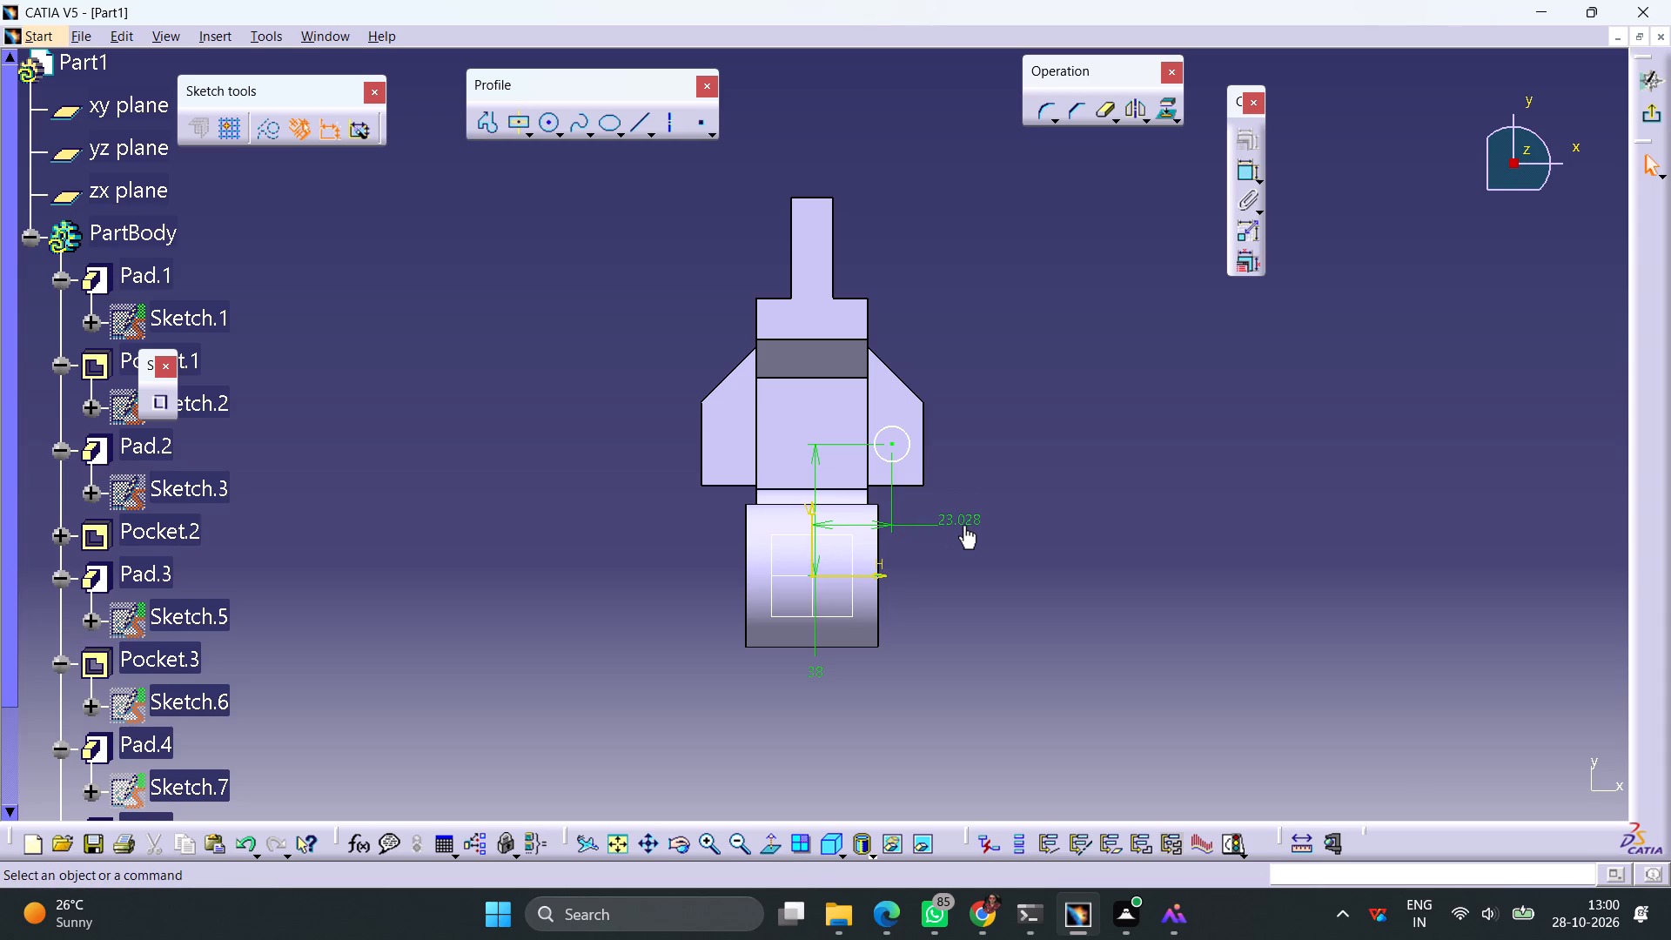
{"action": "double_click", "coordinate": [962, 523]}
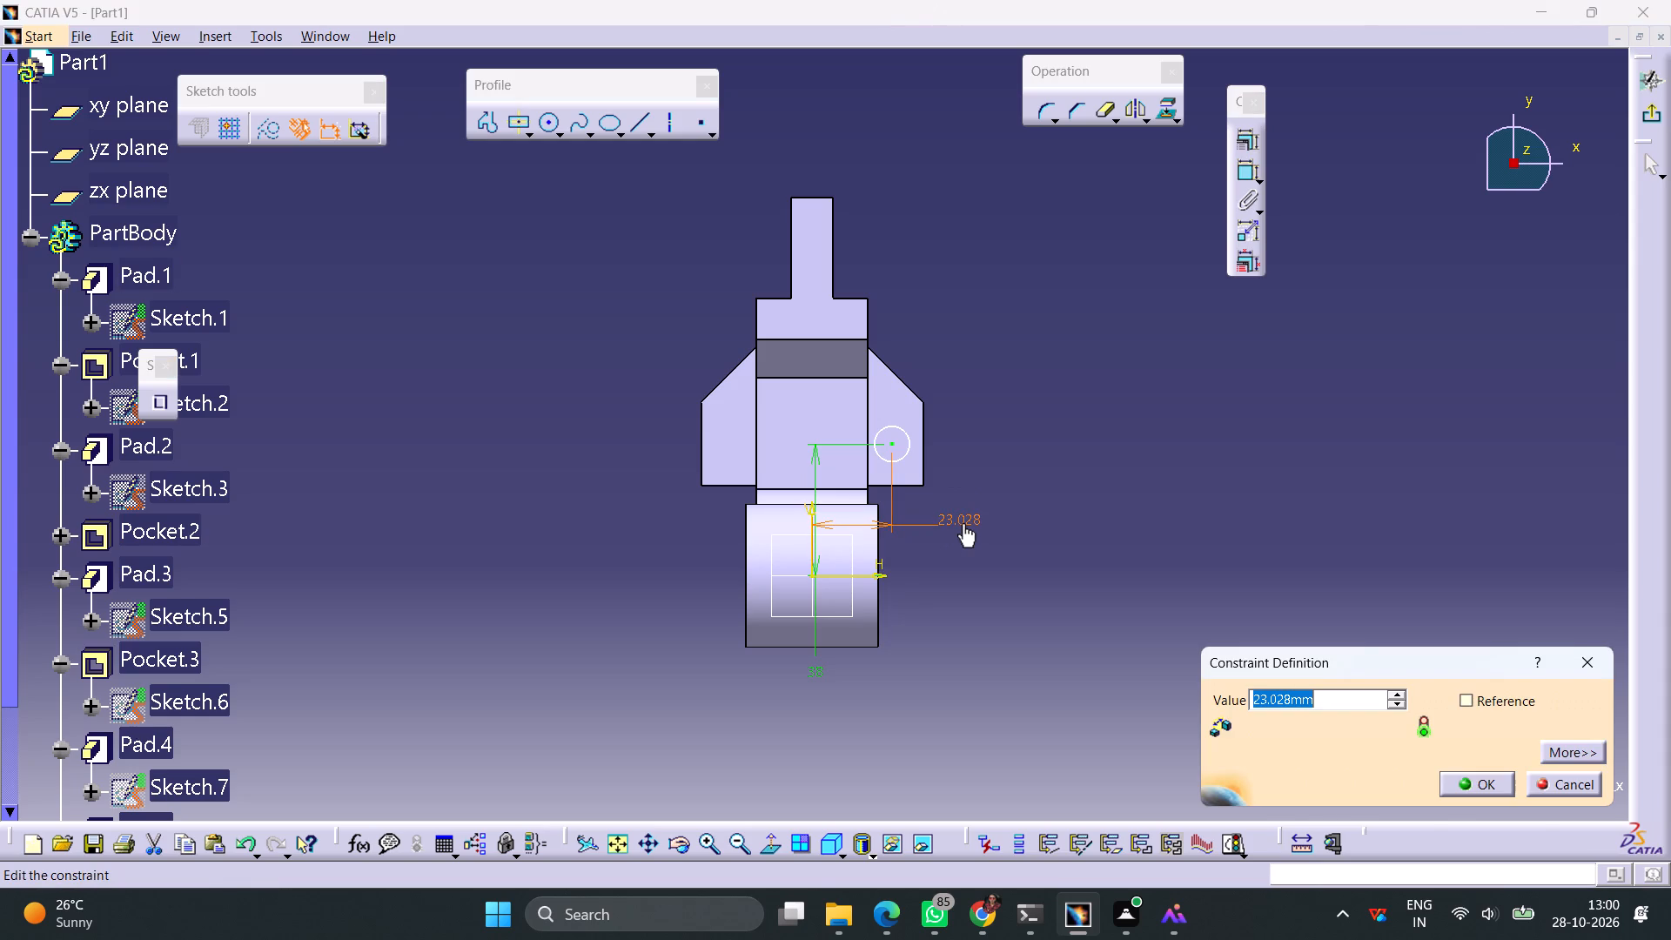
{"action": "type", "text": "24"}
{"action": "key", "text": "Return"}
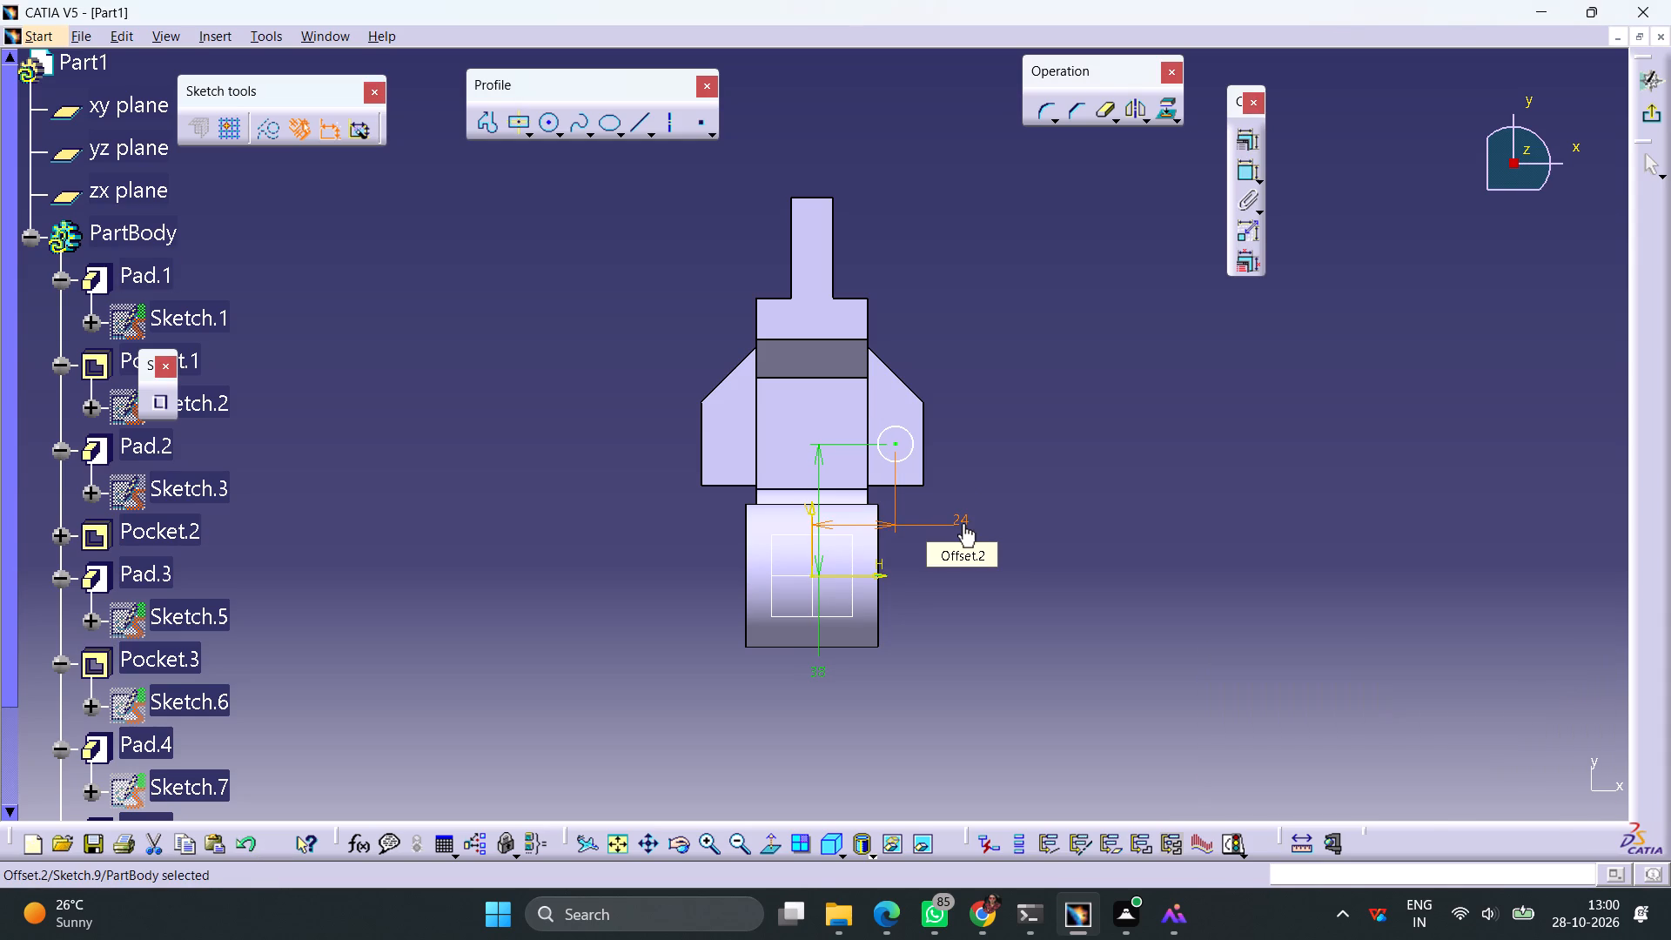
{"action": "left_click", "coordinate": [1028, 492]}
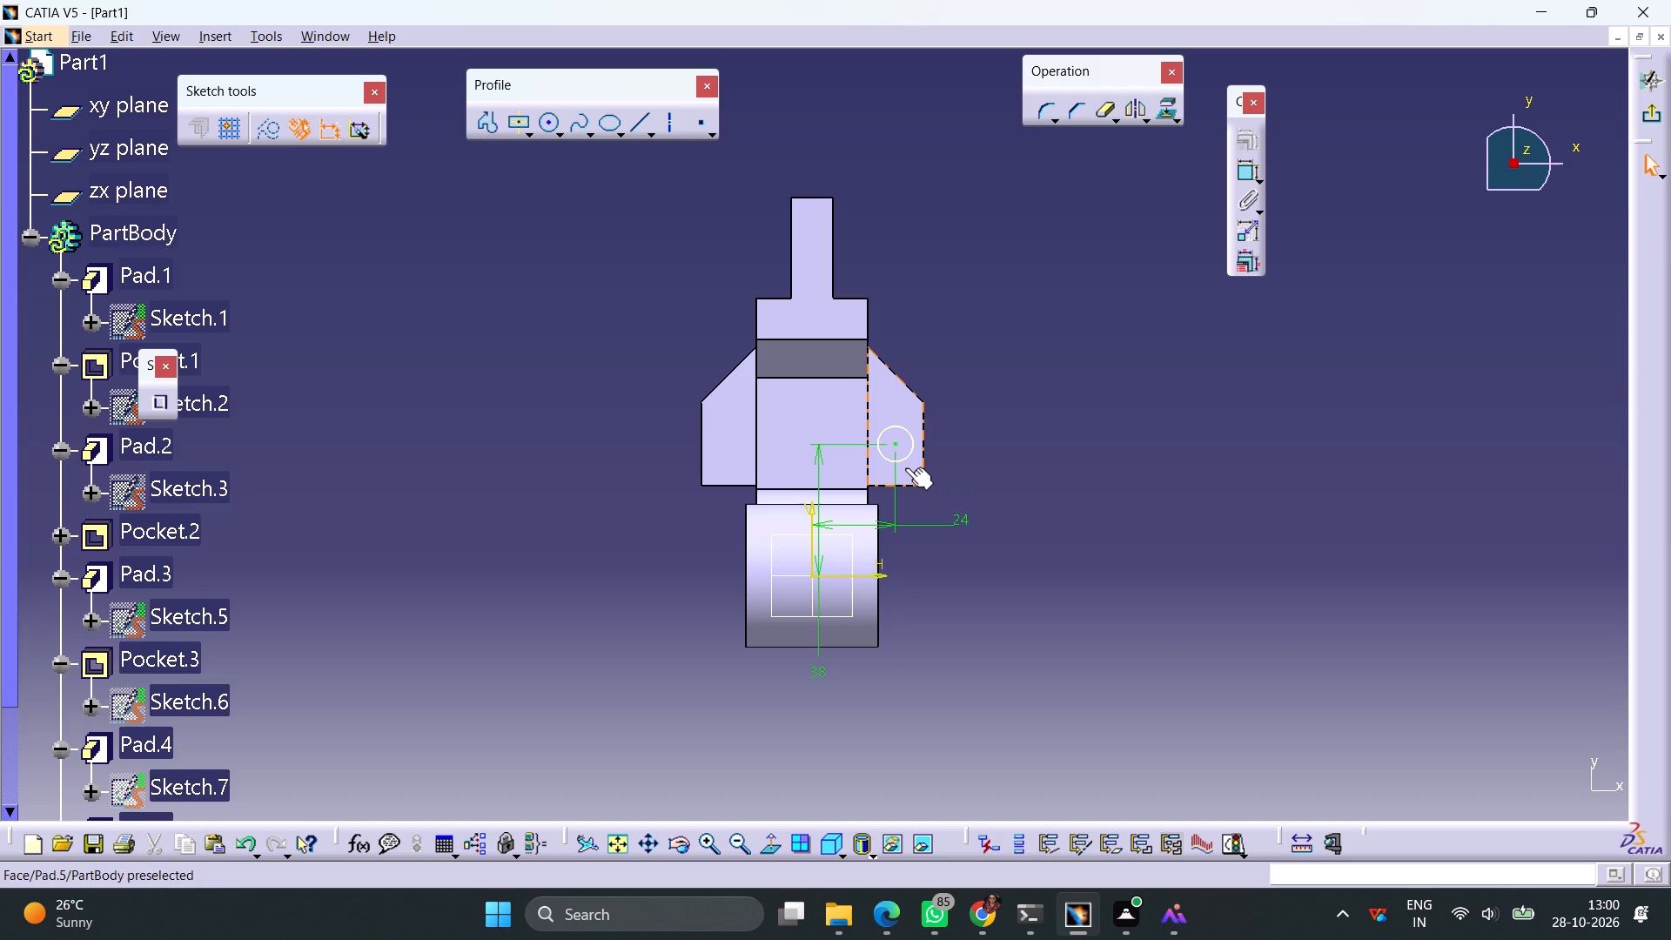
Dimension the circle's diameter and set it to 6 mm.
{"action": "left_click", "coordinate": [900, 460]}
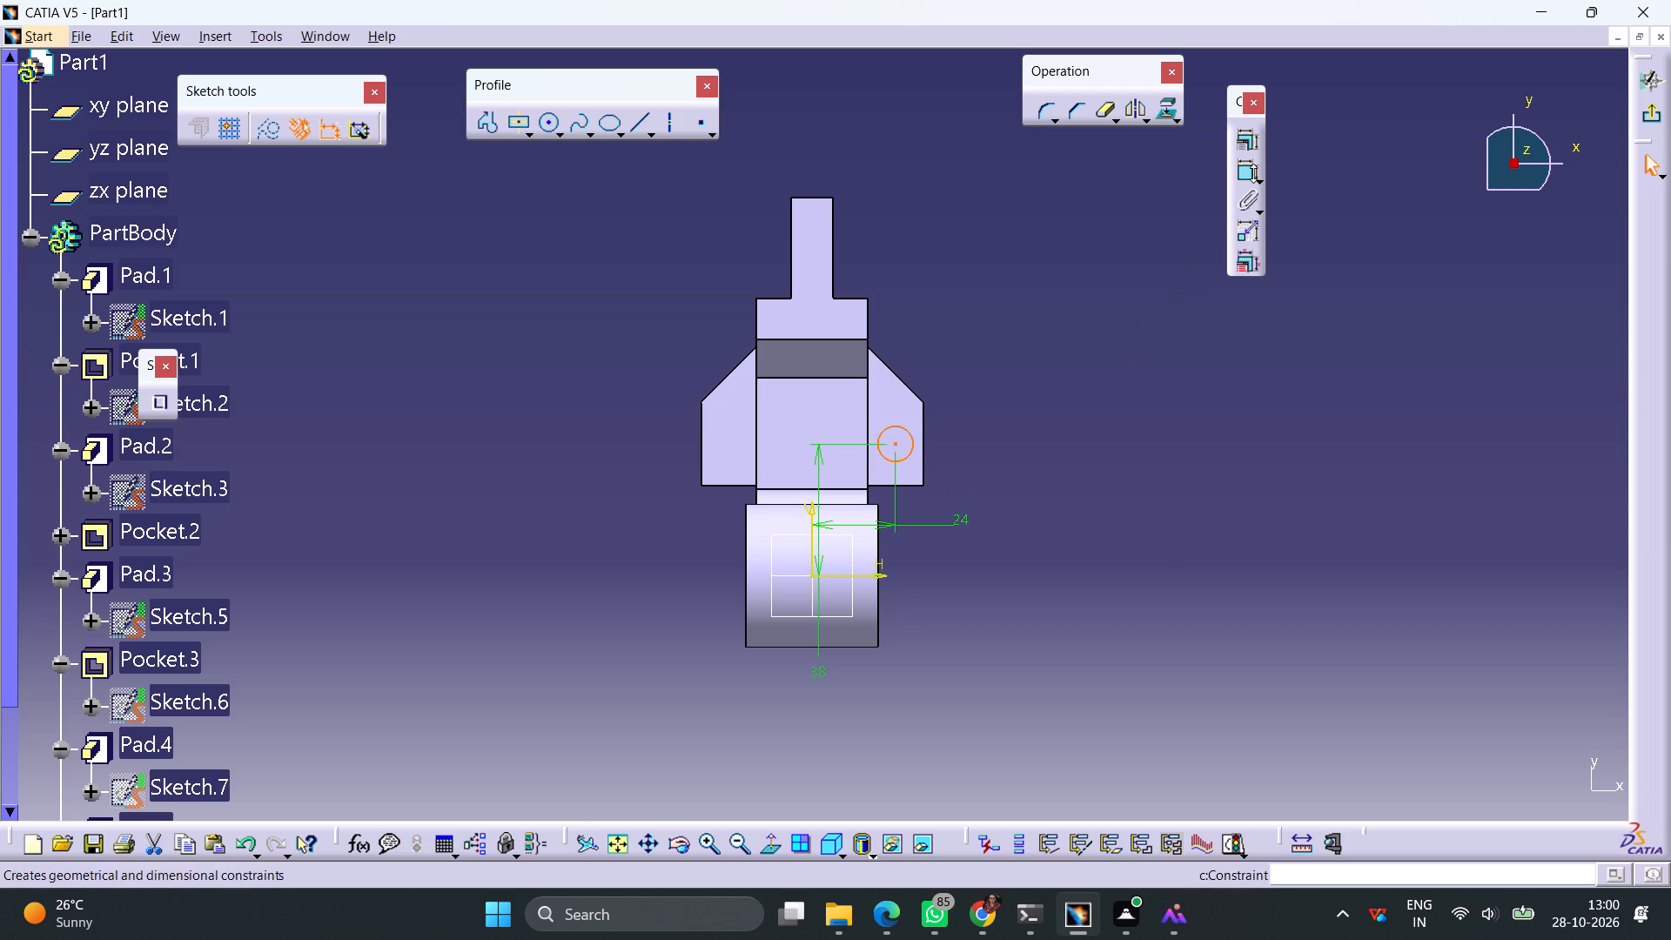
{"action": "left_click", "coordinate": [1250, 173]}
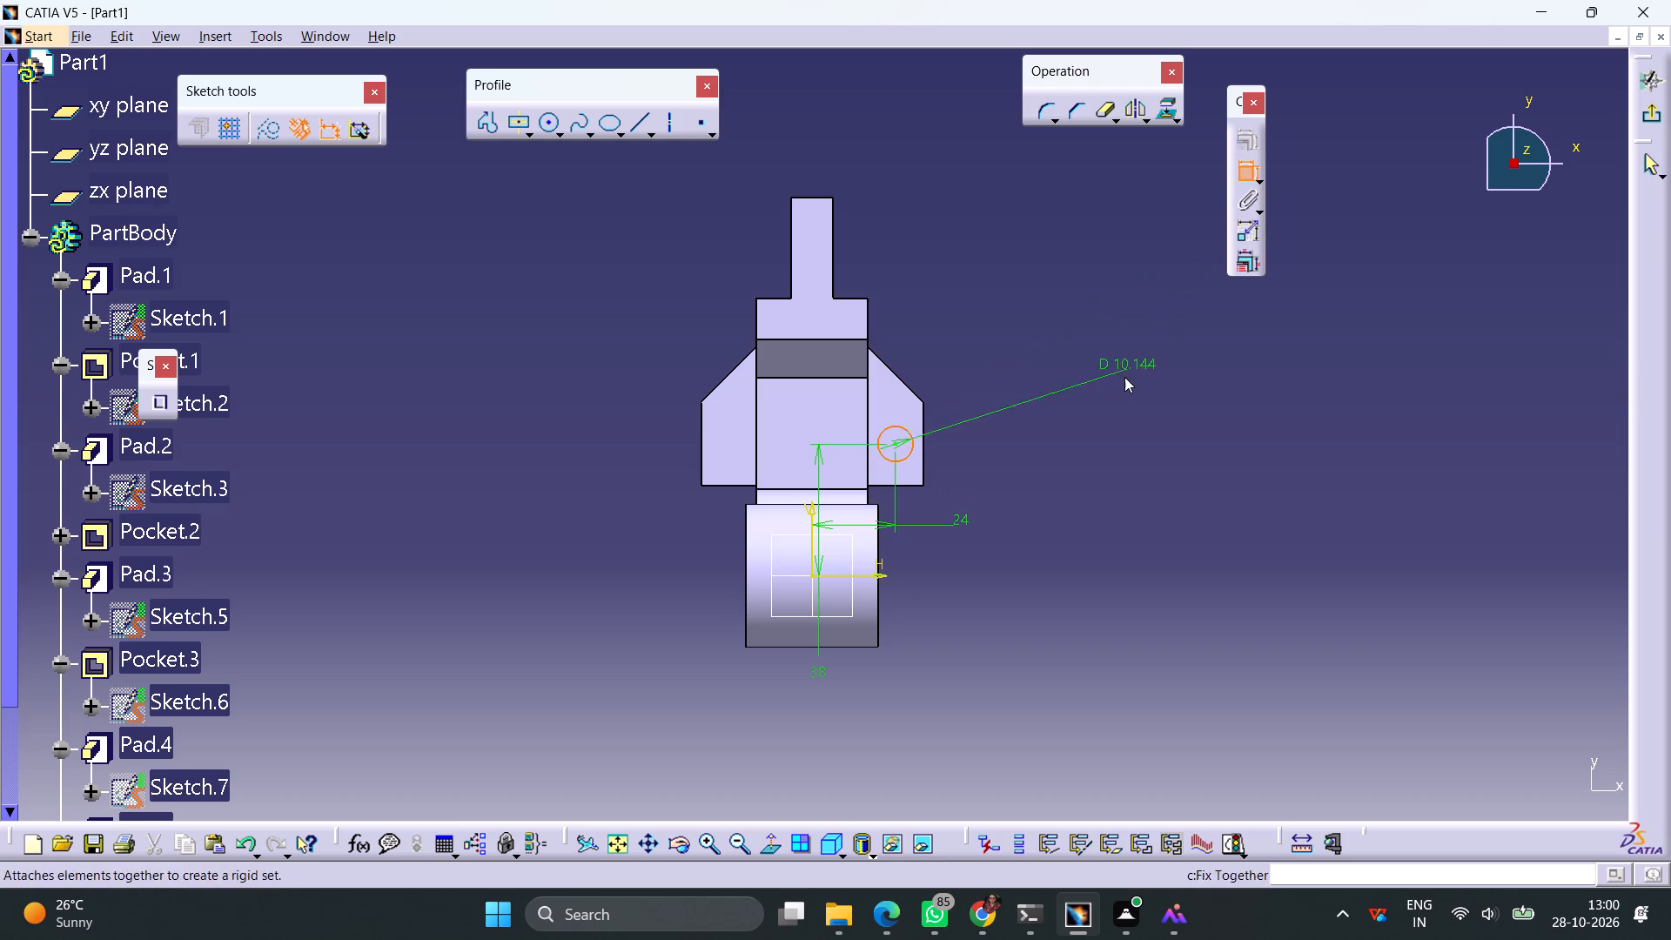
{"action": "left_click", "coordinate": [1087, 441]}
{"action": "double_click", "coordinate": [1100, 435]}
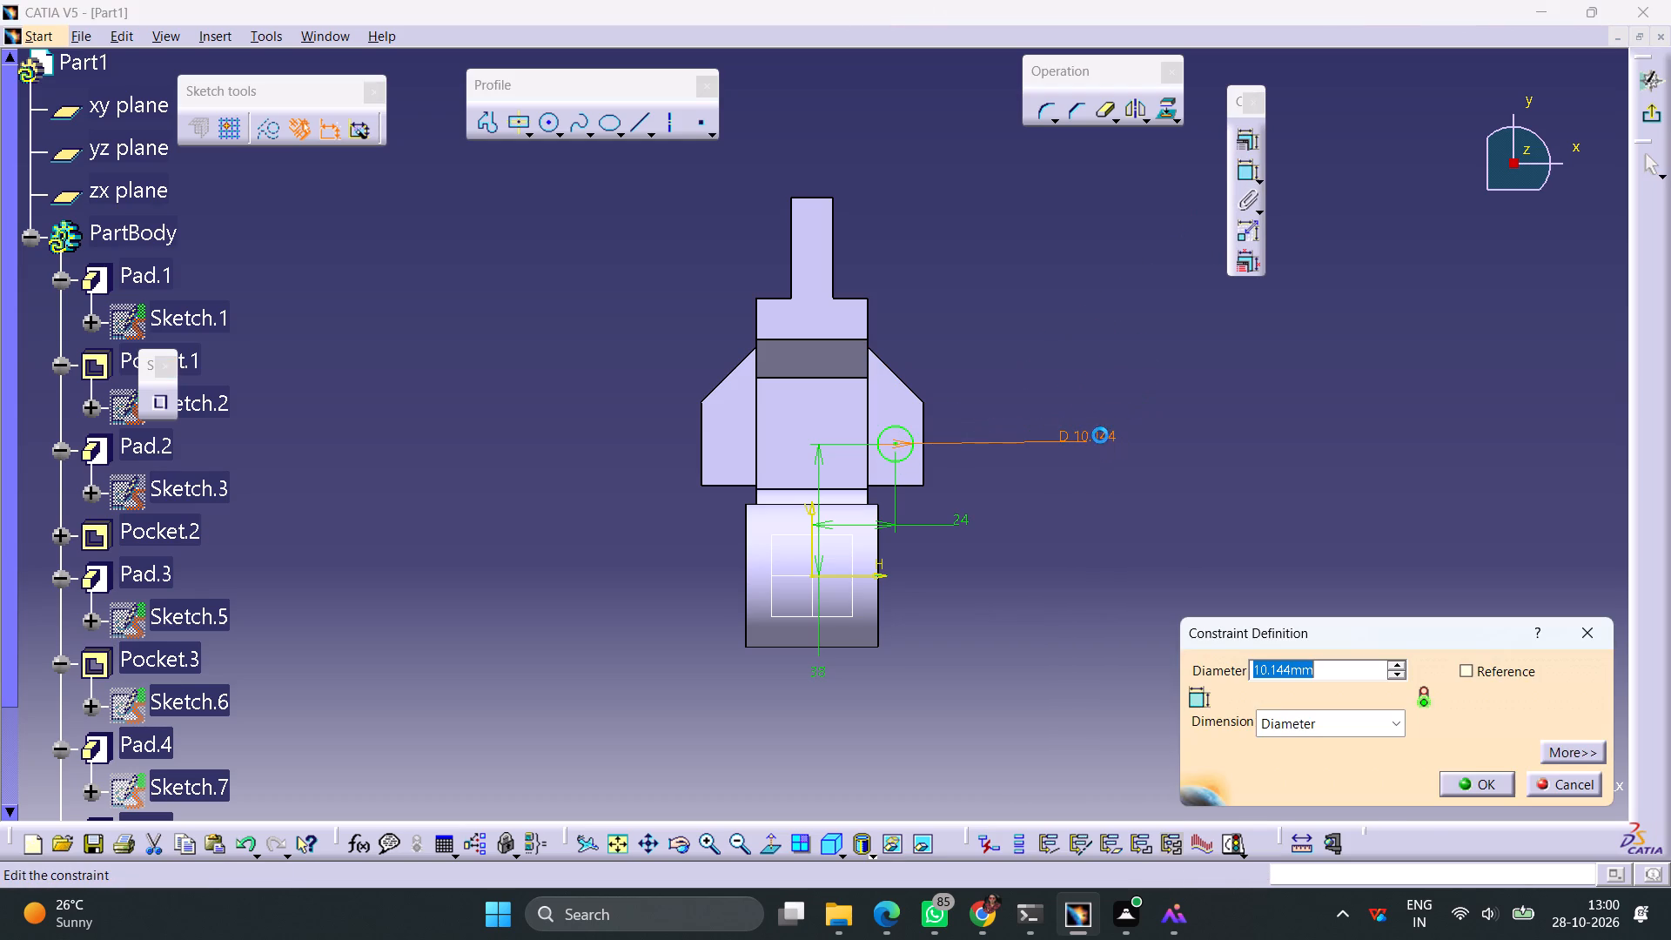
{"action": "key", "text": "6"}
{"action": "key", "text": "Return"}
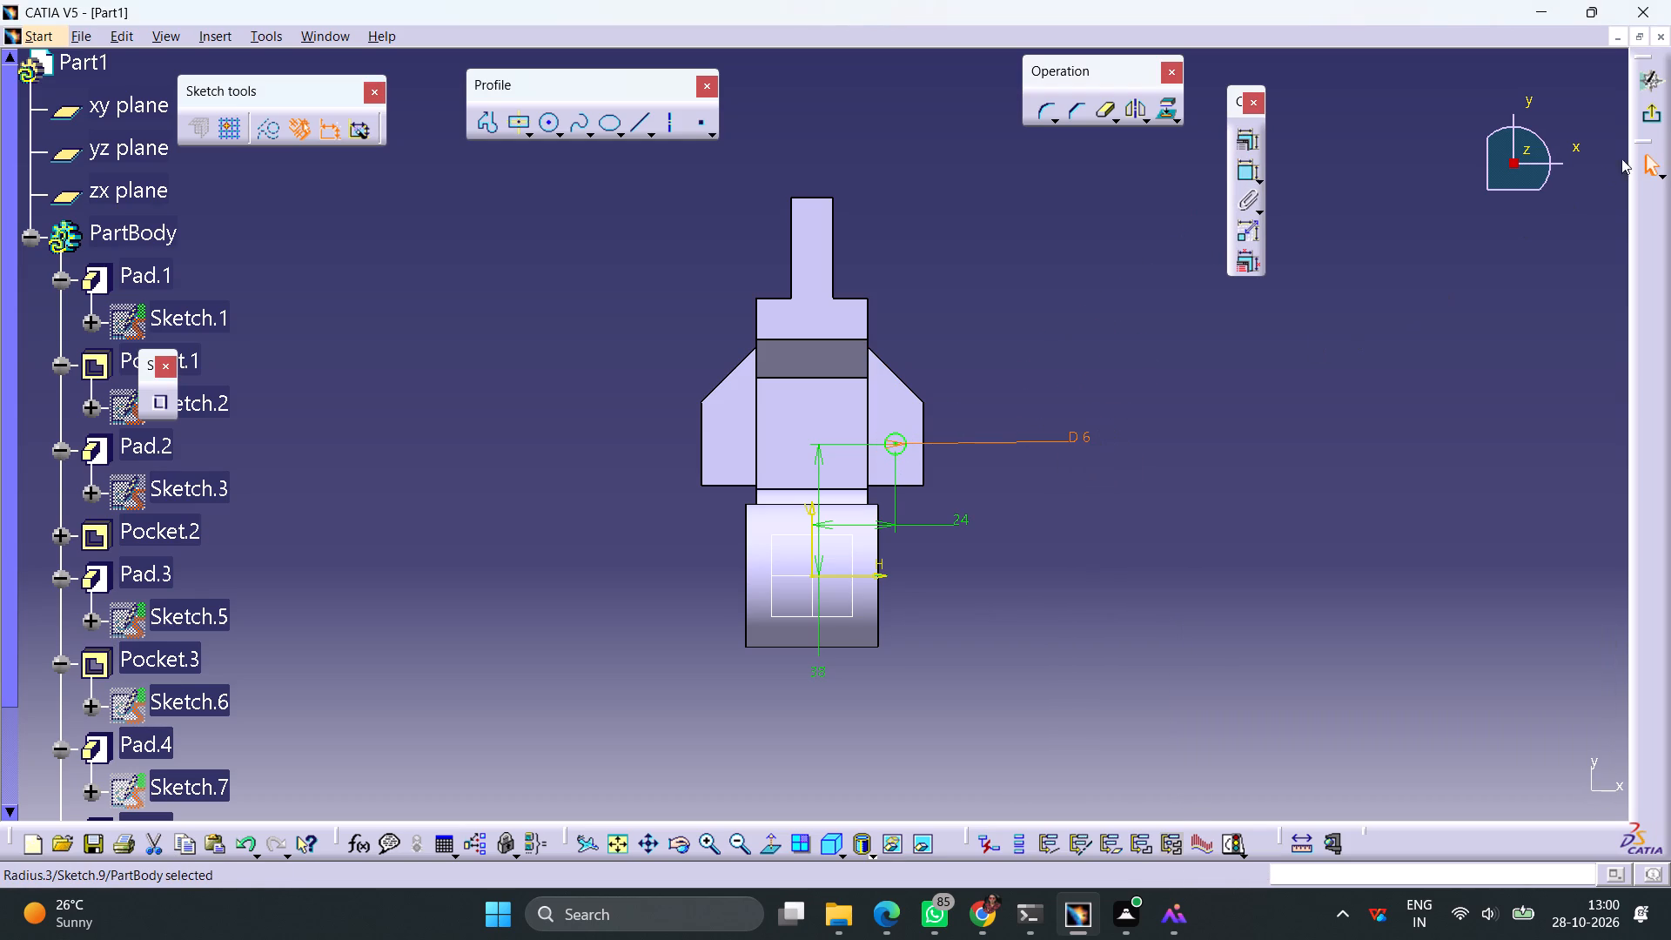
Exit the sketch and cut the circle through the side projection as a 16 mm deep pocket.
{"action": "left_click", "coordinate": [1636, 126]}
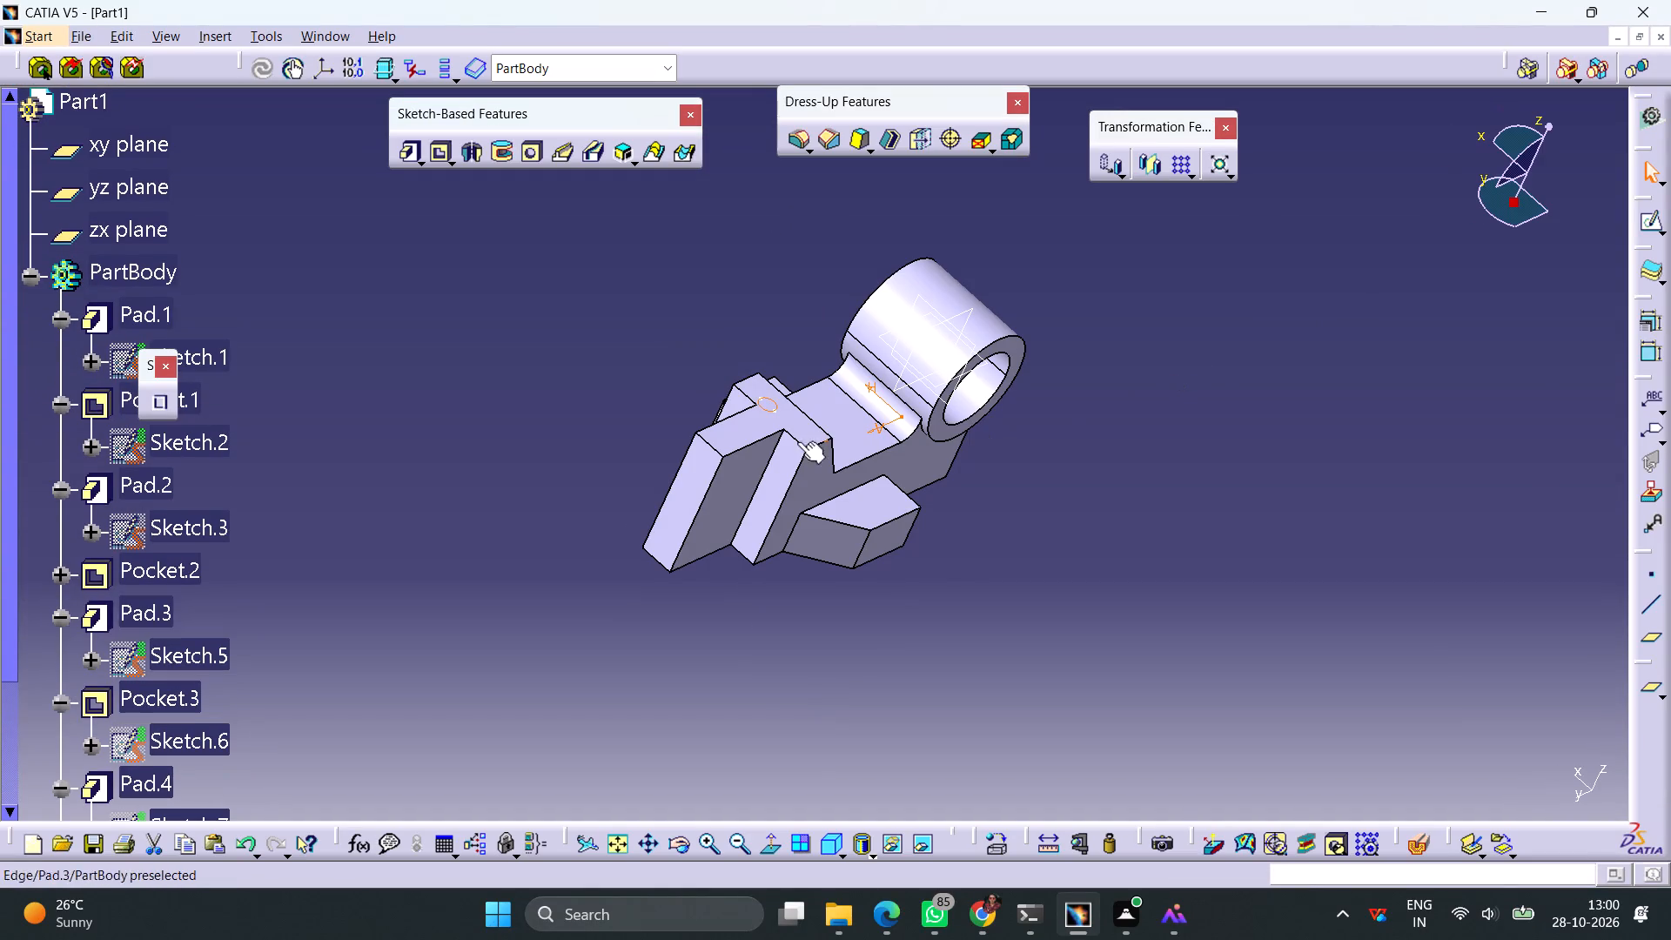
{"action": "left_click", "coordinate": [435, 149]}
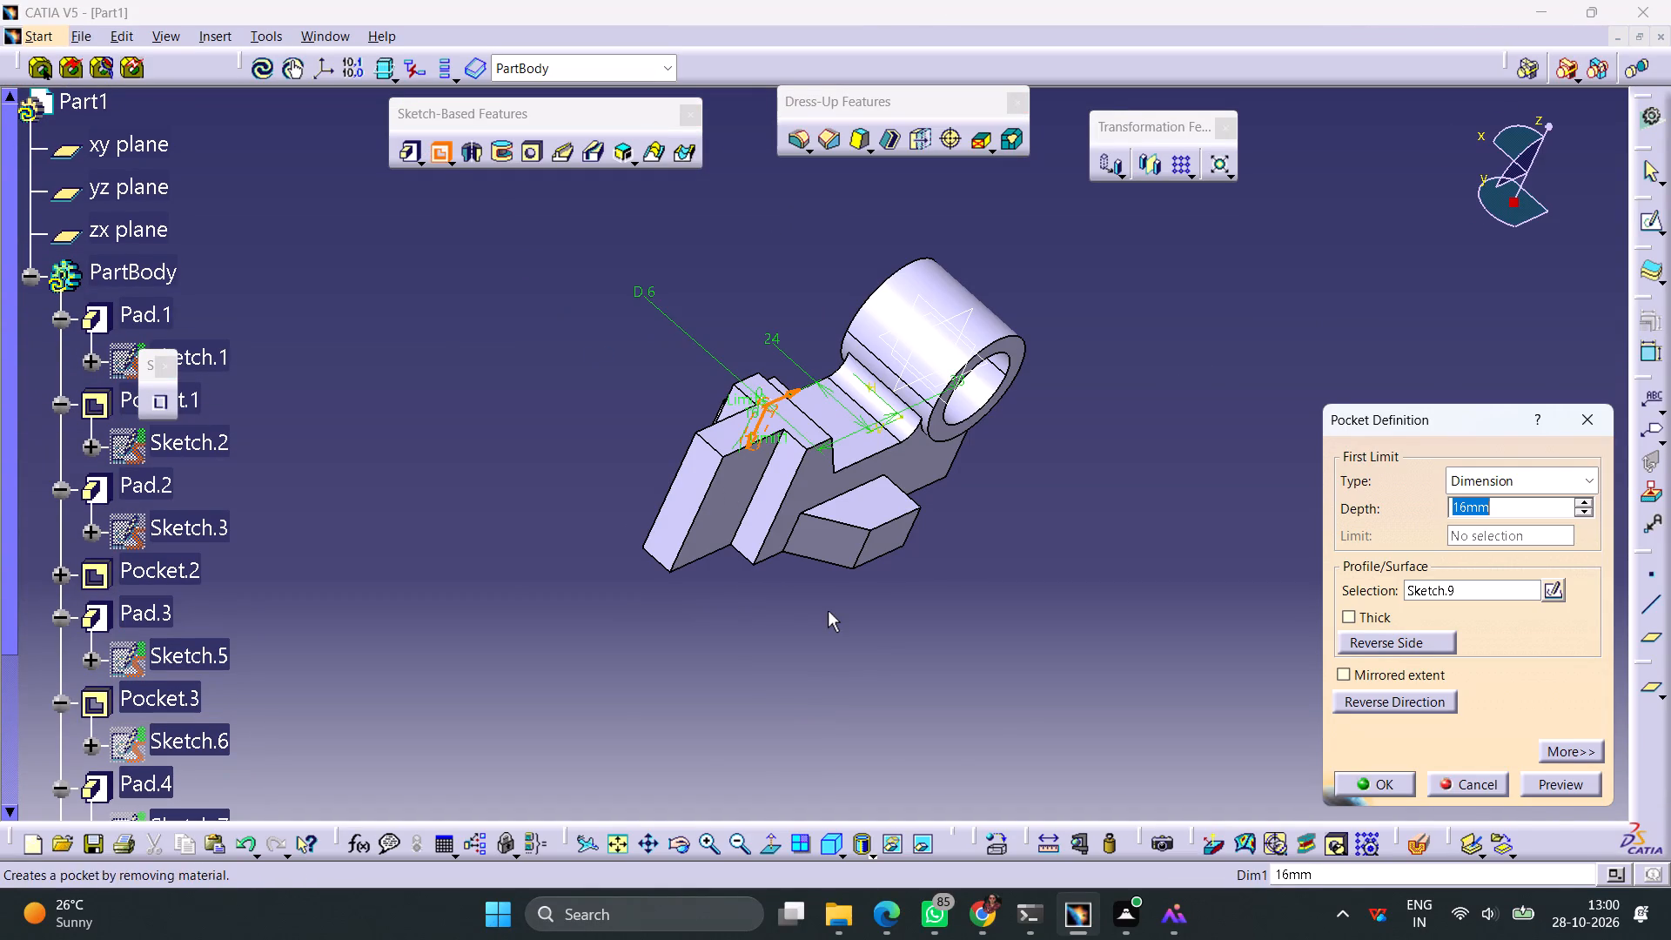
{"action": "middle_click_drag", "start_coordinate": [828, 611], "coordinate": [1033, 546]}
{"action": "right_click_drag", "start_coordinate": [828, 611], "coordinate": [1033, 546]}
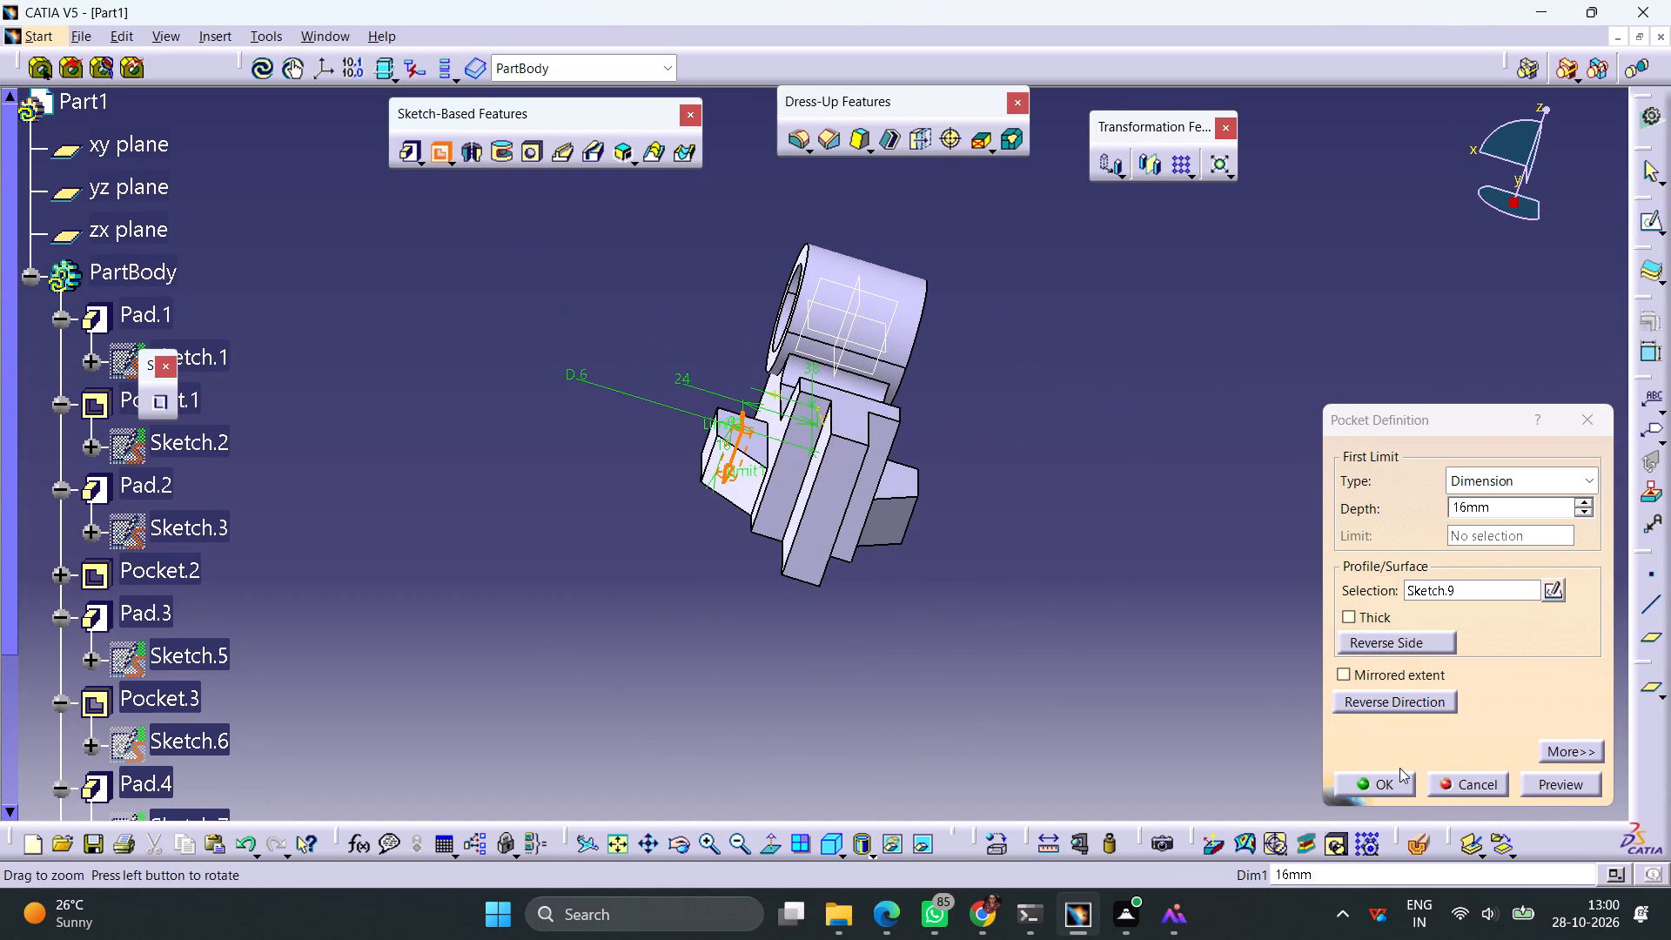
{"action": "left_click", "coordinate": [1387, 790]}
{"action": "left_click", "coordinate": [1205, 703]}
Start a sketch on the opposite projection's matching face and draw a circle centred about 36 mm from the horizontal axis.
{"action": "middle_click_drag", "start_coordinate": [1125, 575], "coordinate": [1005, 667]}
{"action": "right_click_drag", "start_coordinate": [1125, 575], "coordinate": [1005, 667]}
{"action": "left_click", "coordinate": [862, 497]}
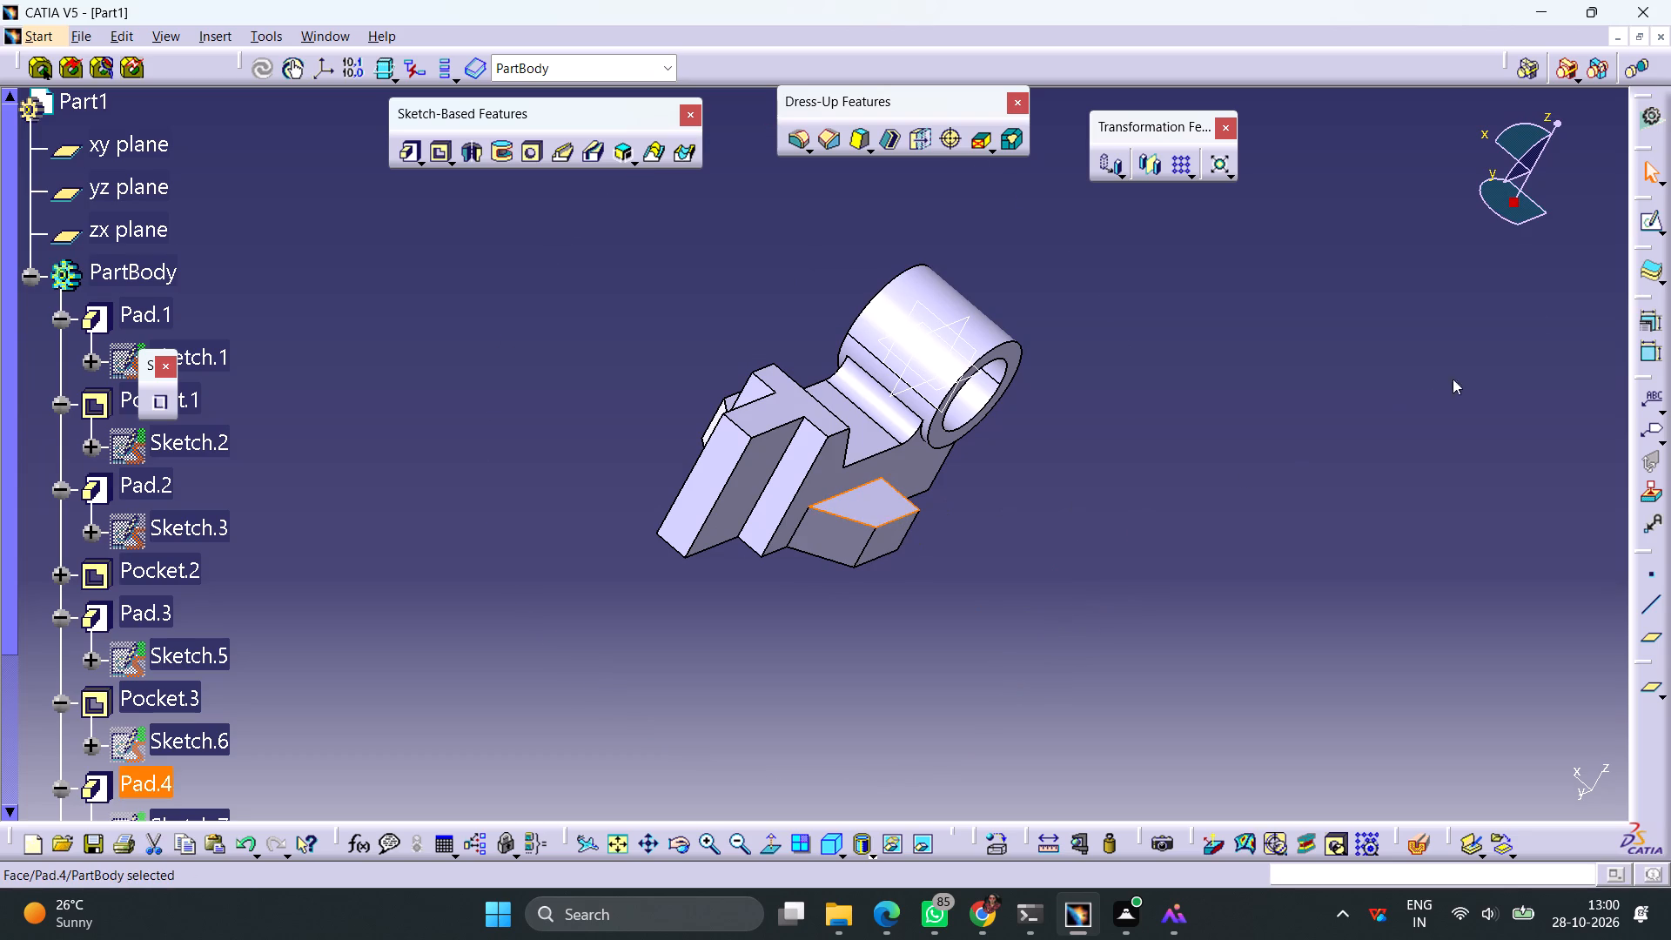
{"action": "left_click", "coordinate": [1649, 222]}
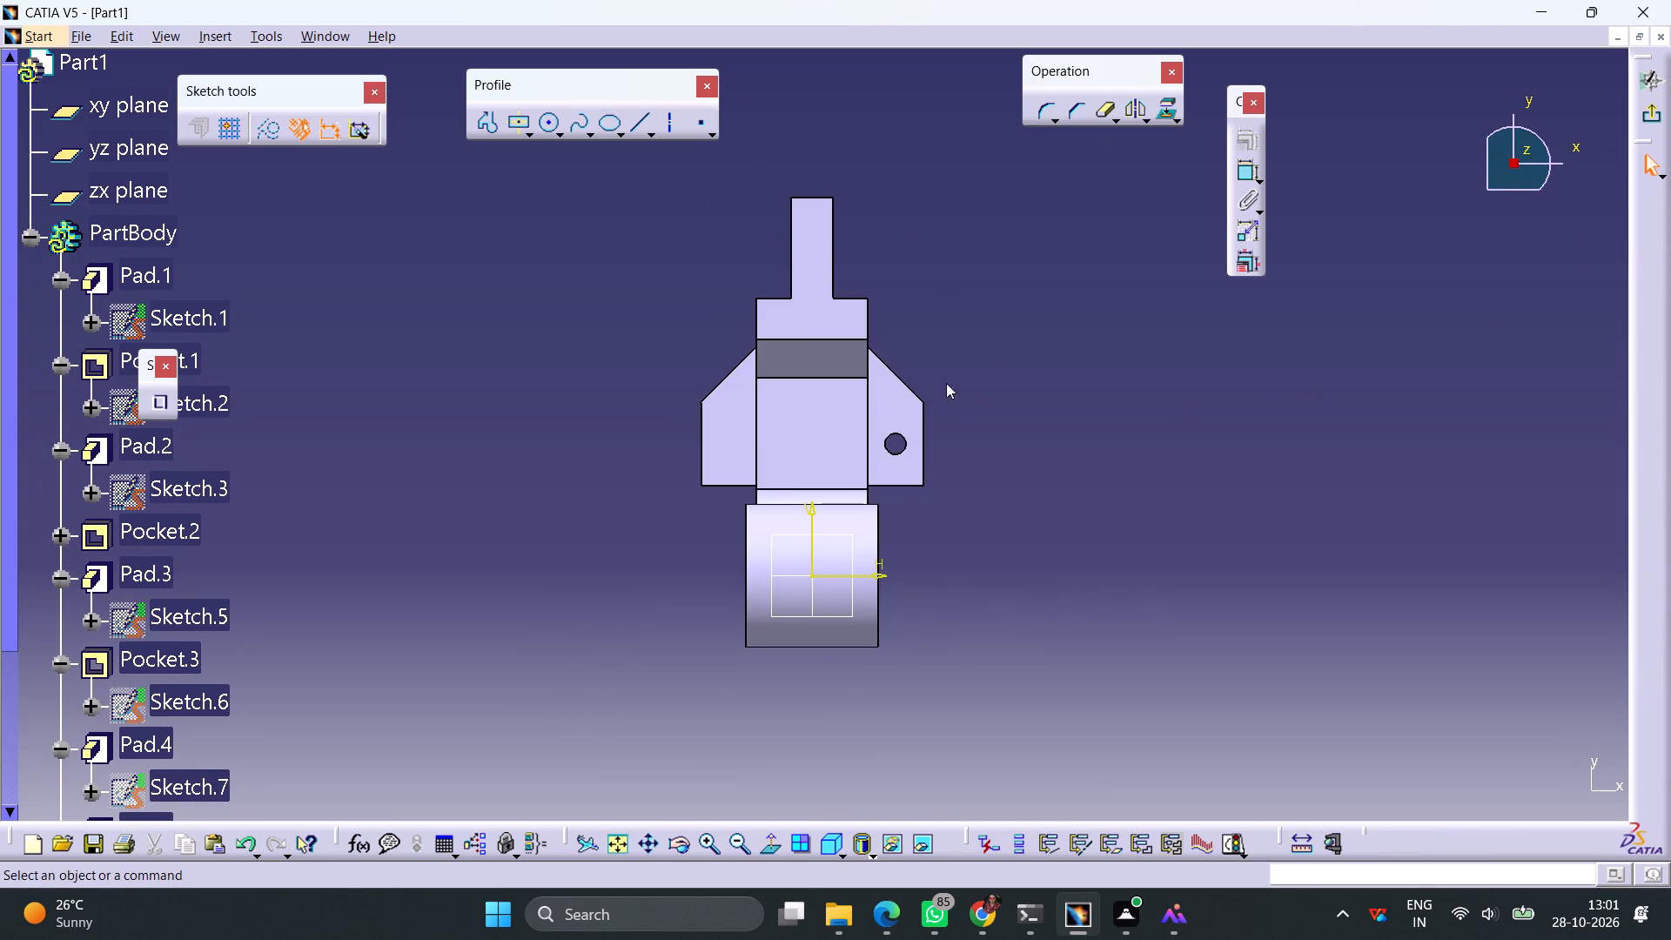
{"action": "left_click", "coordinate": [547, 124]}
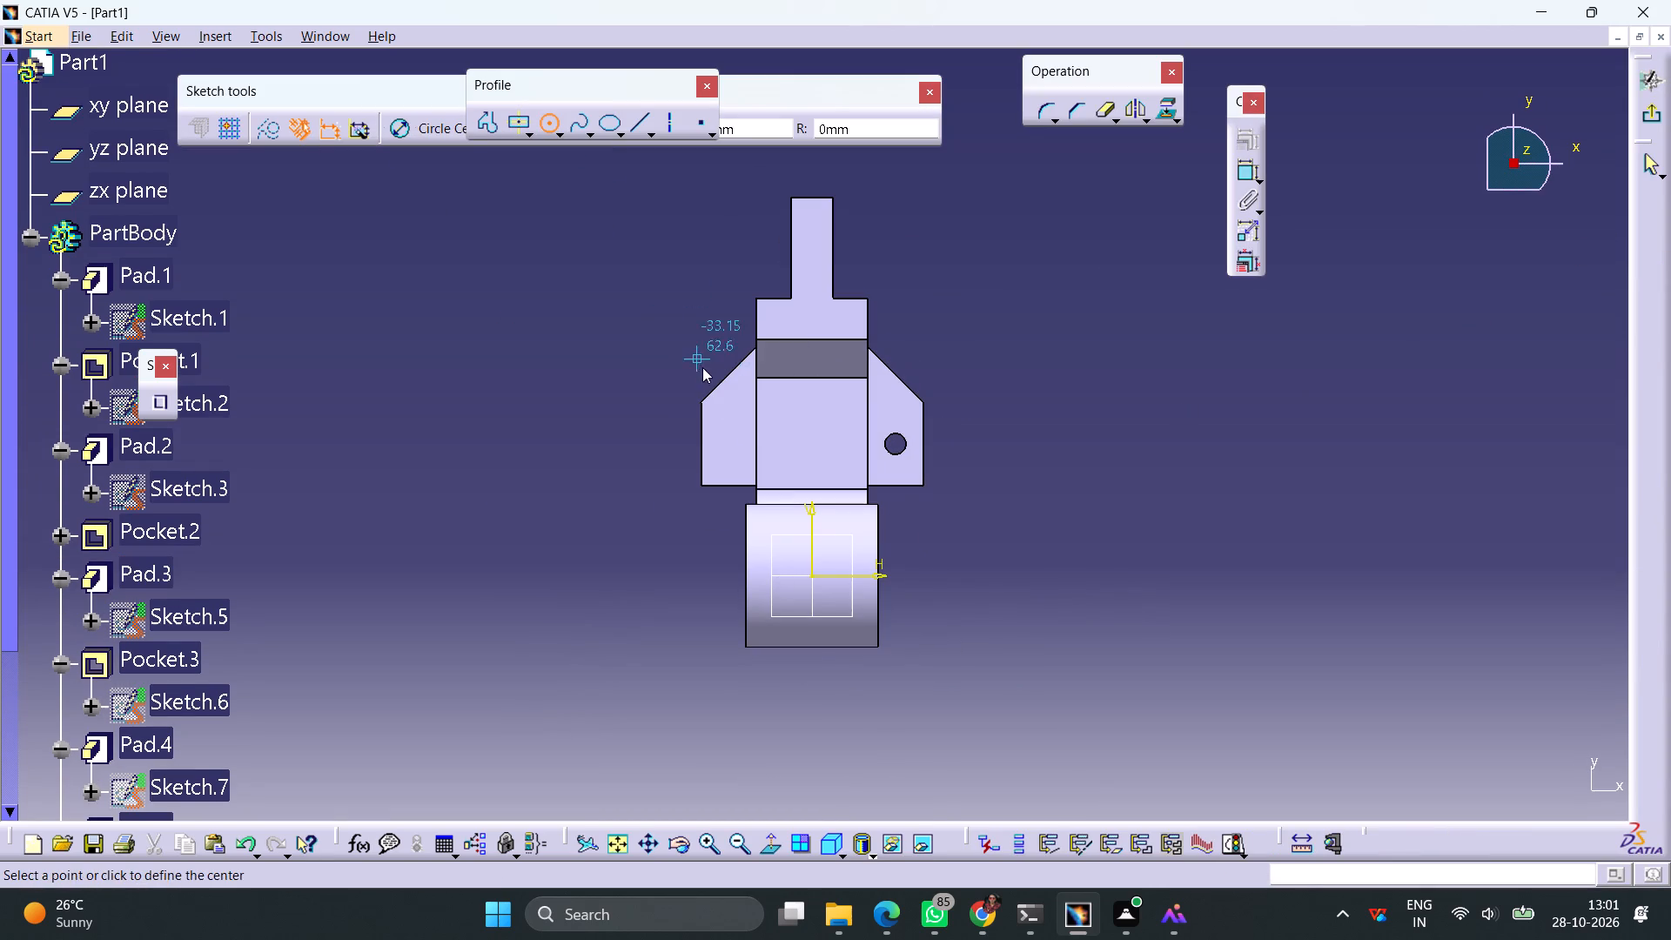
{"action": "left_click", "coordinate": [728, 450]}
{"action": "left_click", "coordinate": [744, 440]}
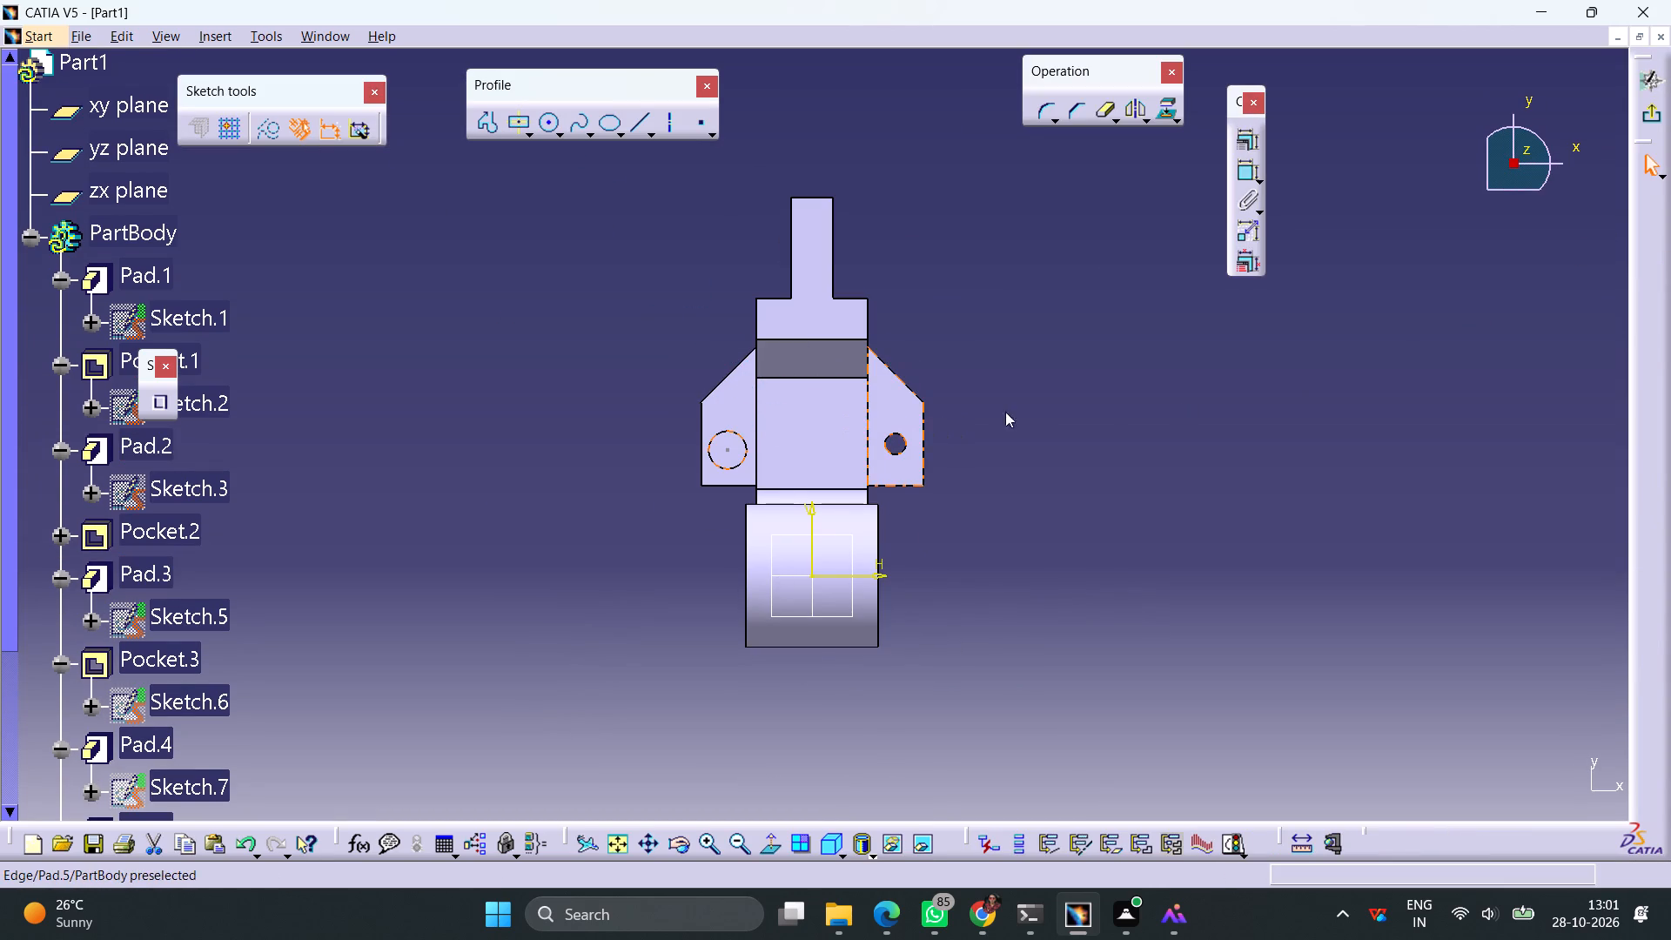
{"action": "left_click", "coordinate": [1122, 412]}
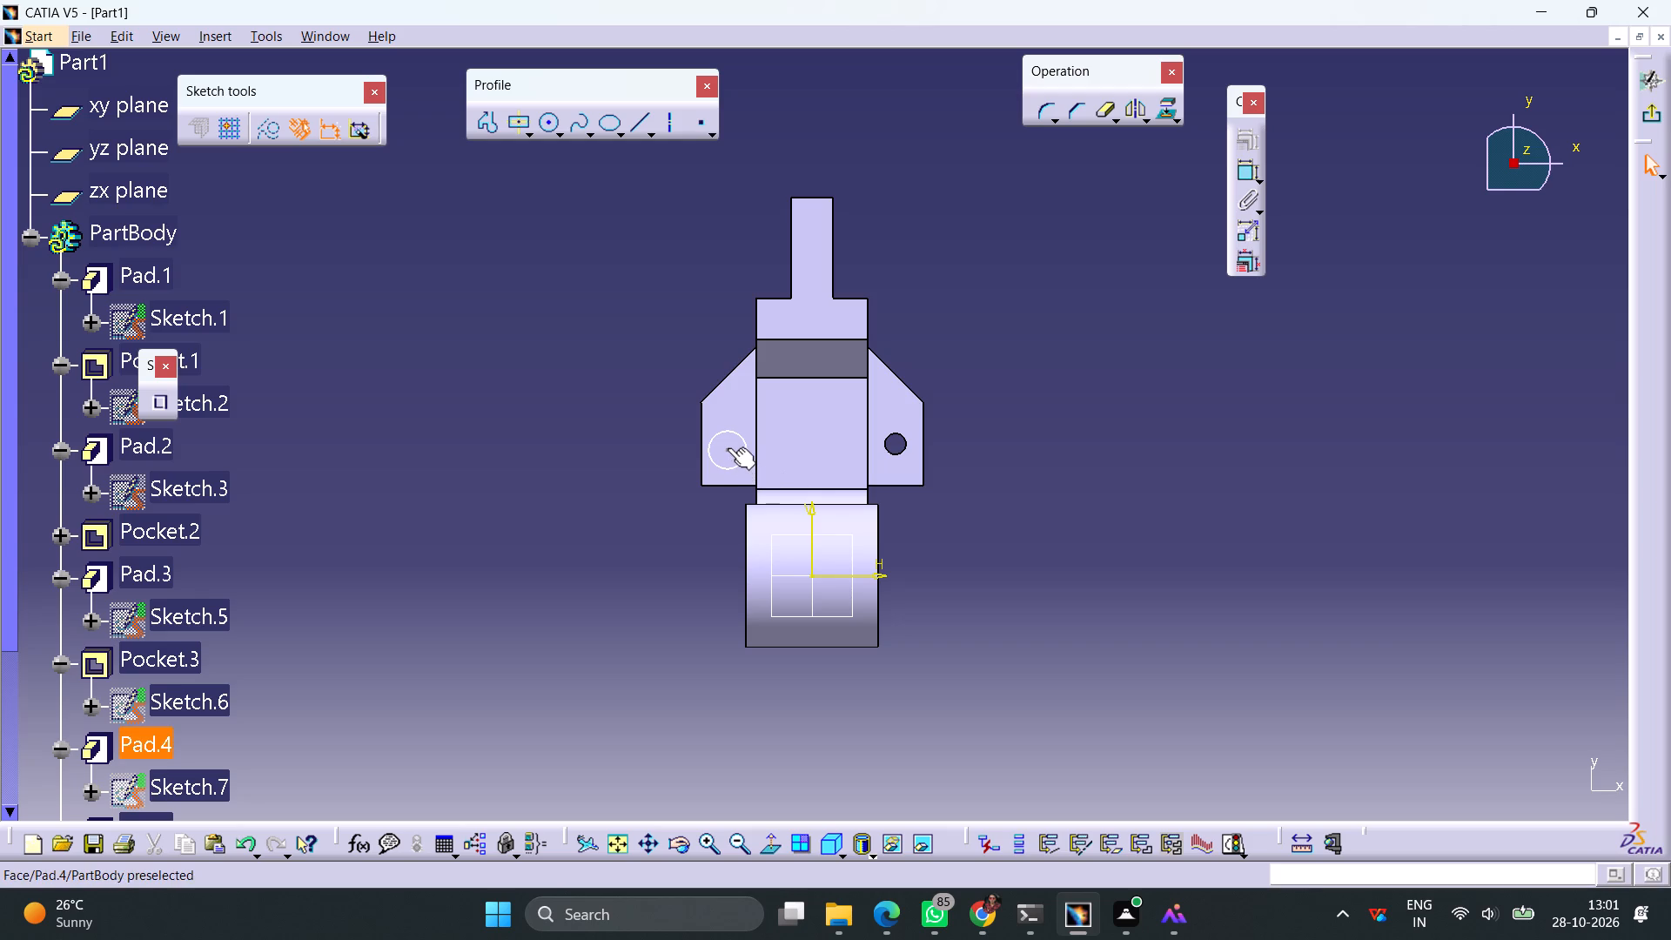
Dimension the new circle centre's distance from the horizontal sketch axis and set it to 38 mm.
{"action": "left_click", "coordinate": [728, 447]}
{"action": "left_click", "coordinate": [1245, 176]}
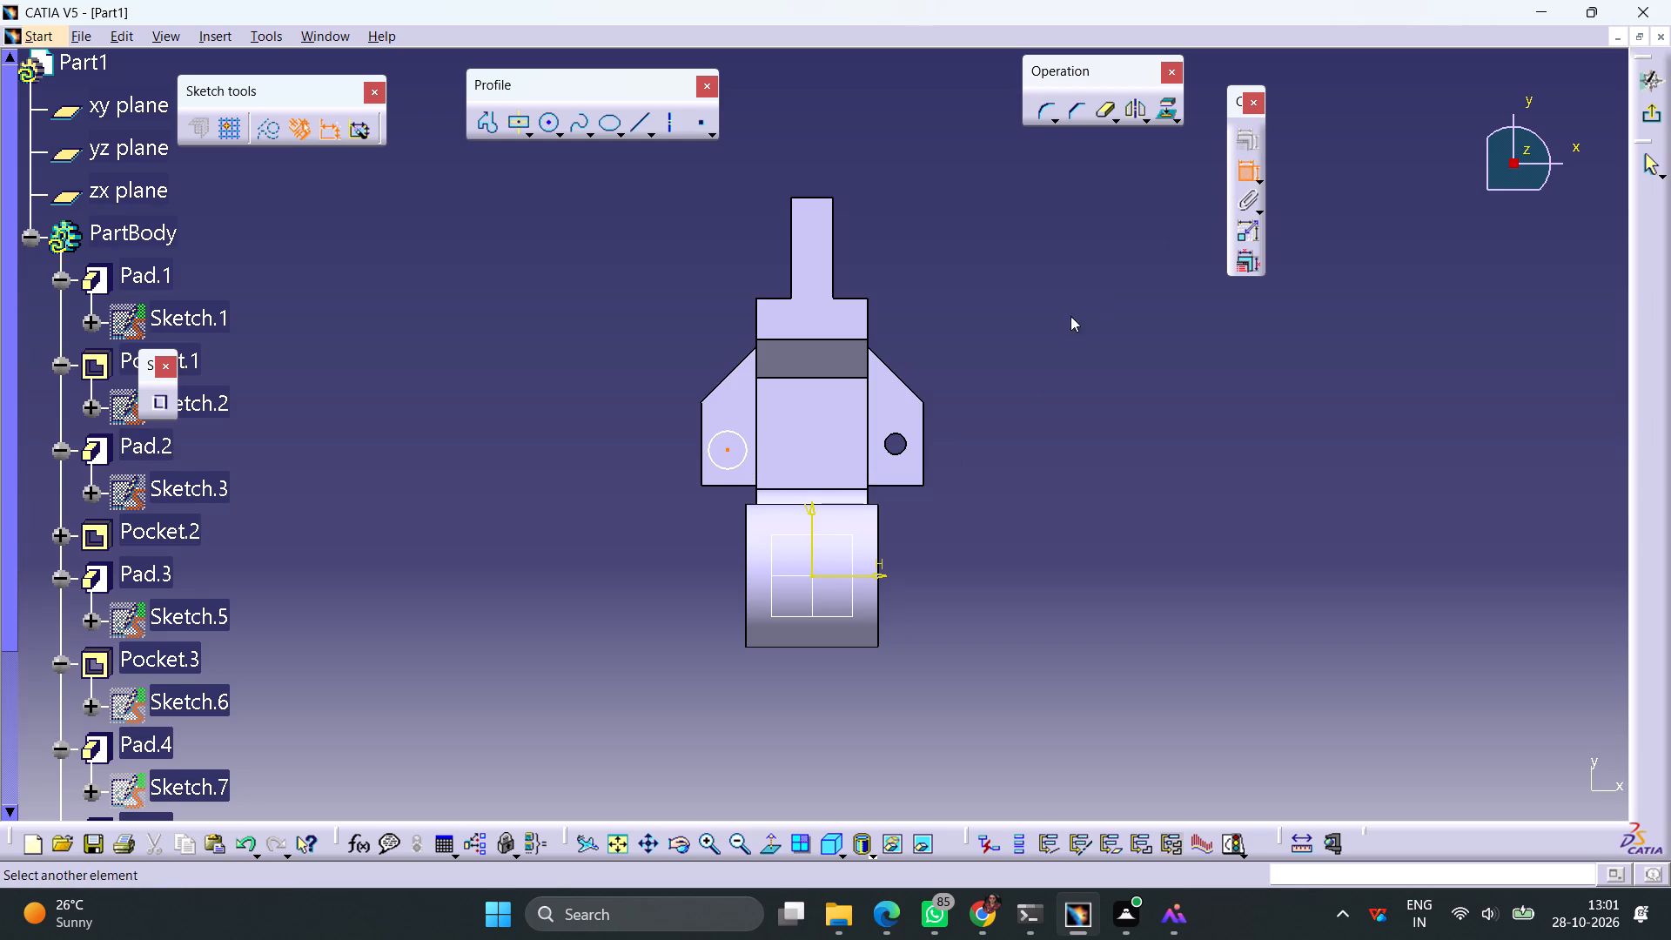
{"action": "left_click", "coordinate": [844, 576]}
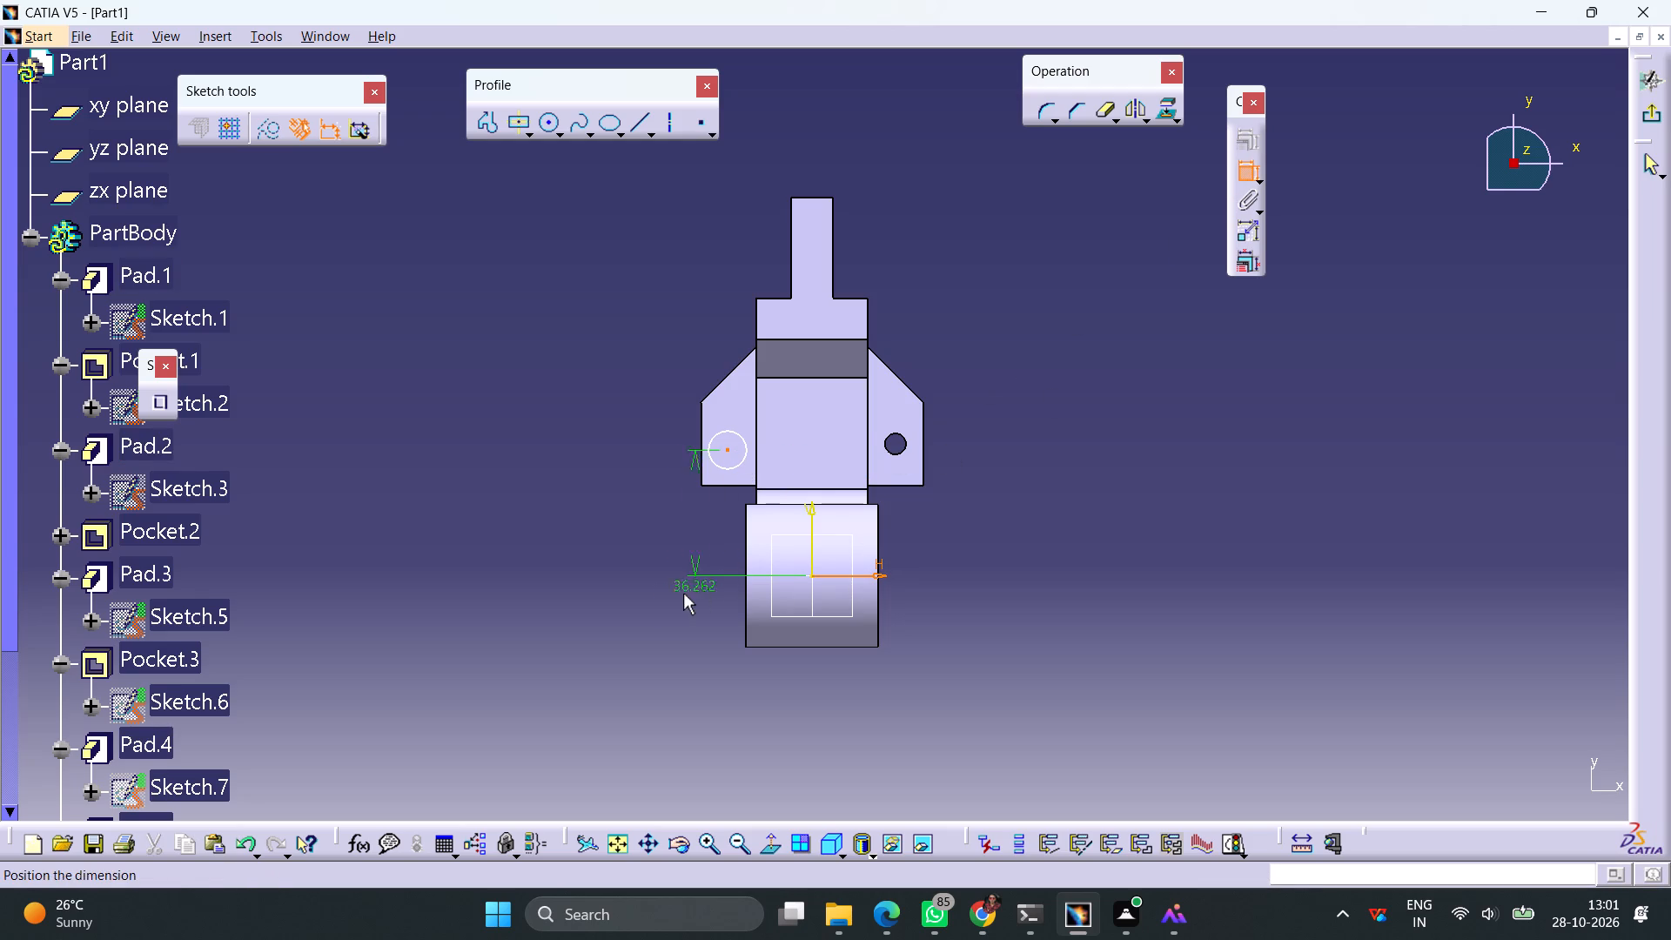
{"action": "left_click", "coordinate": [661, 607]}
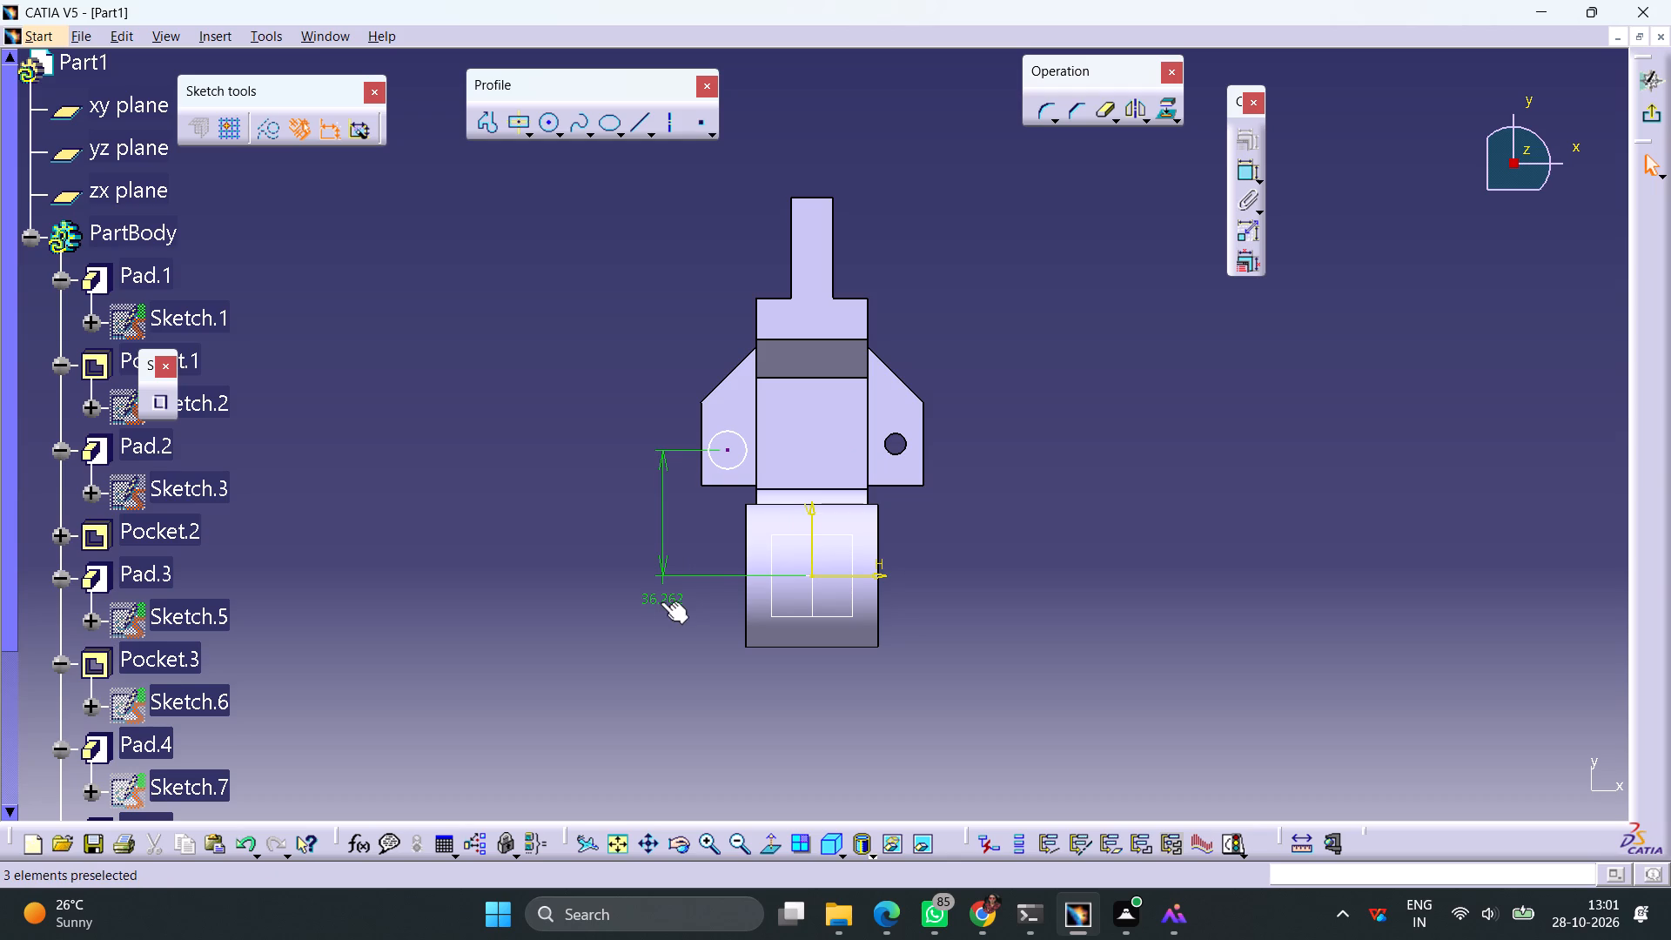
{"action": "double_click", "coordinate": [661, 594]}
{"action": "type", "text": "38"}
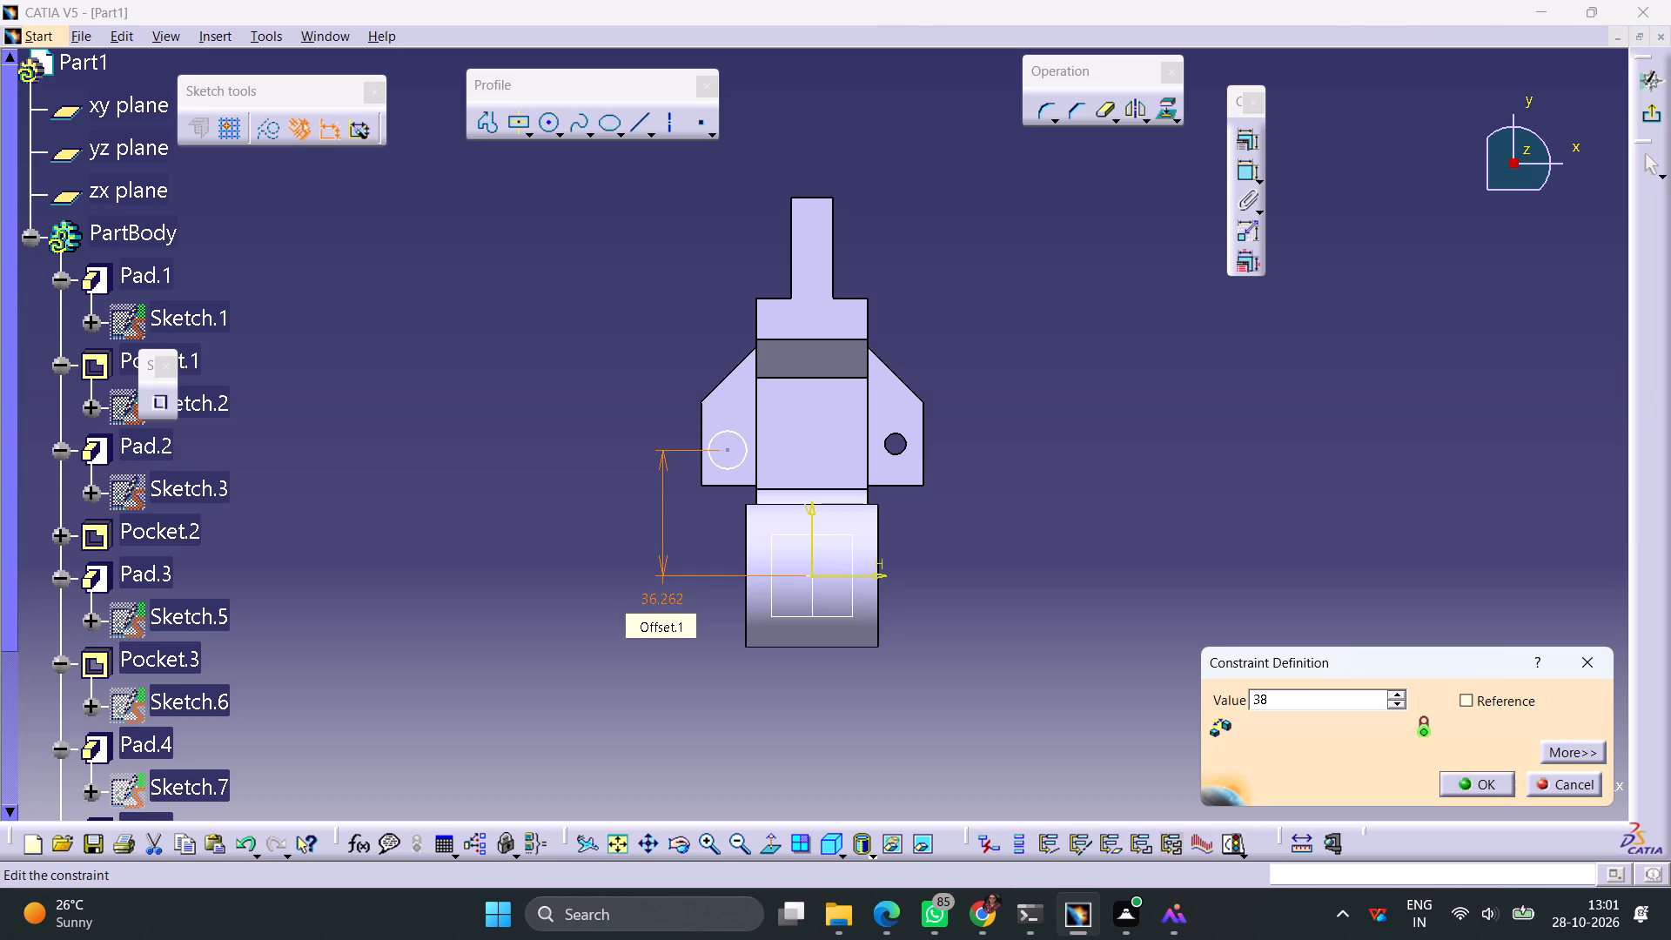
{"action": "key", "text": "Return"}
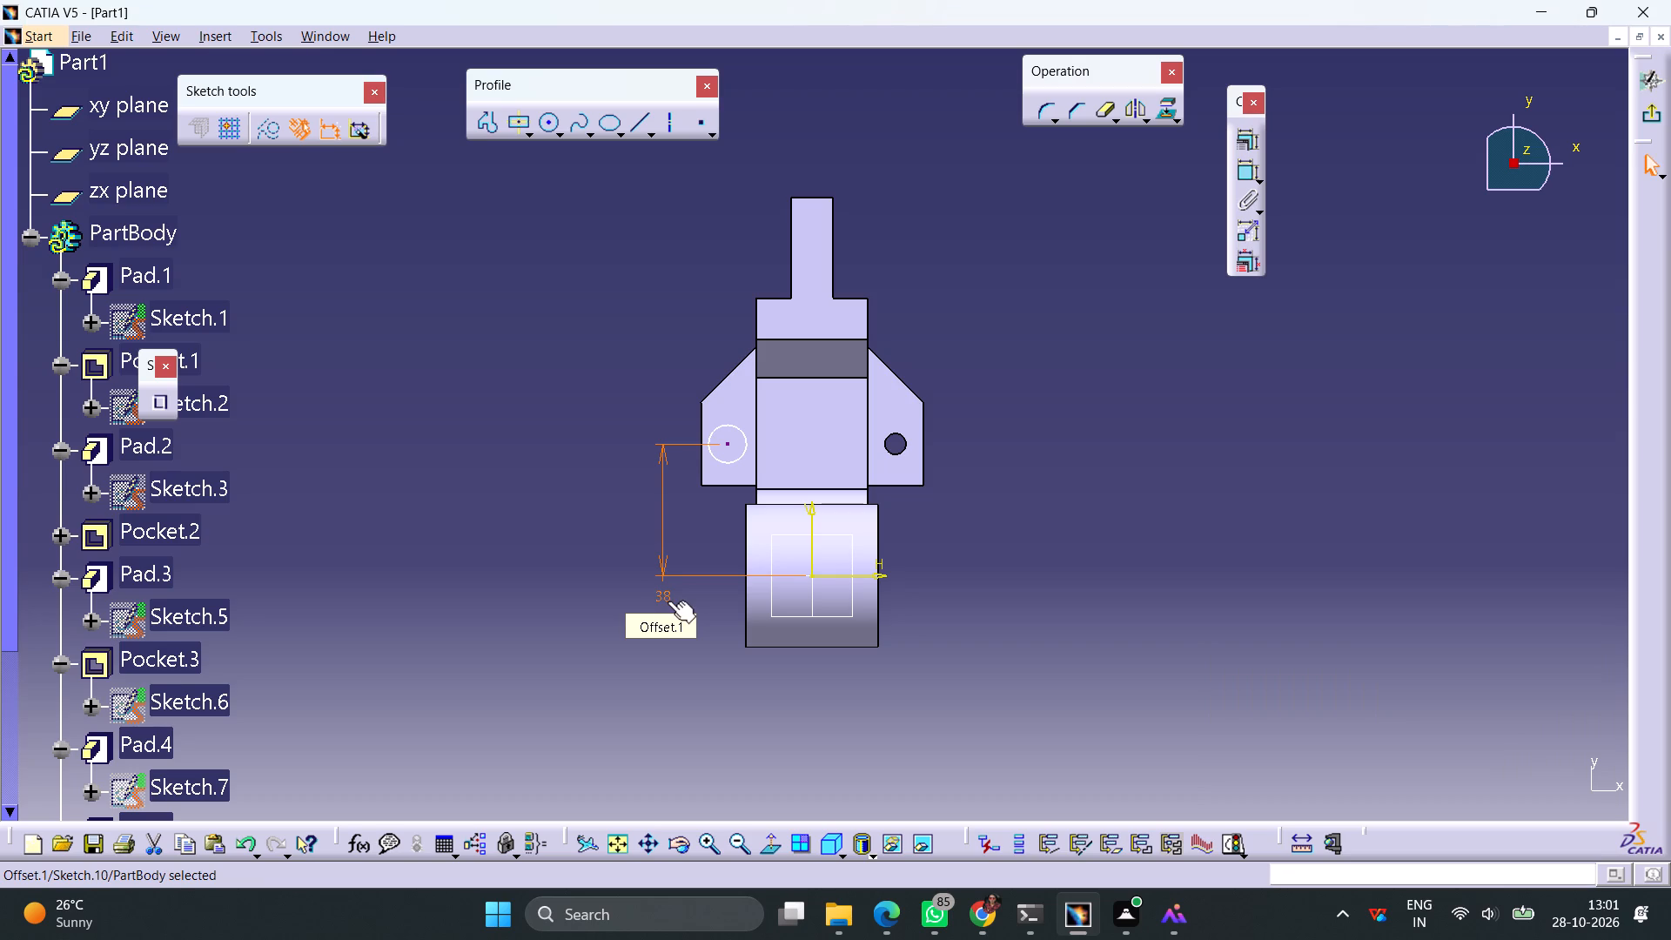
{"action": "left_click", "coordinate": [1029, 485]}
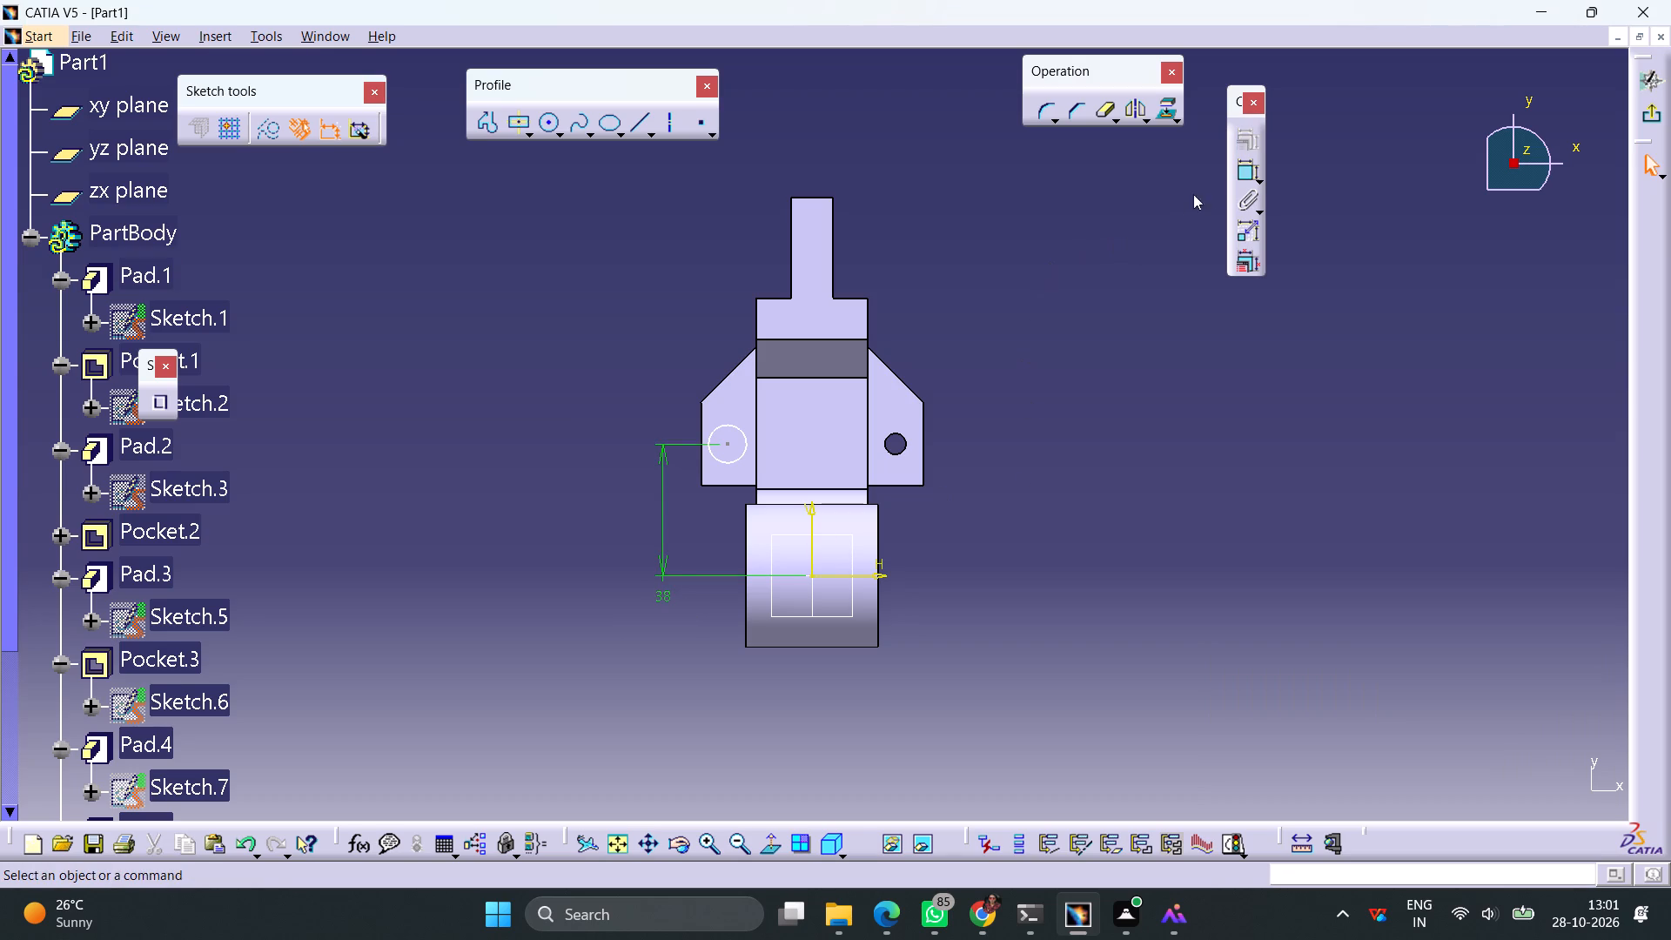
Dimension the circle centre's distance from the vertical sketch axis and set it to 24 mm.
{"action": "left_click", "coordinate": [1248, 175]}
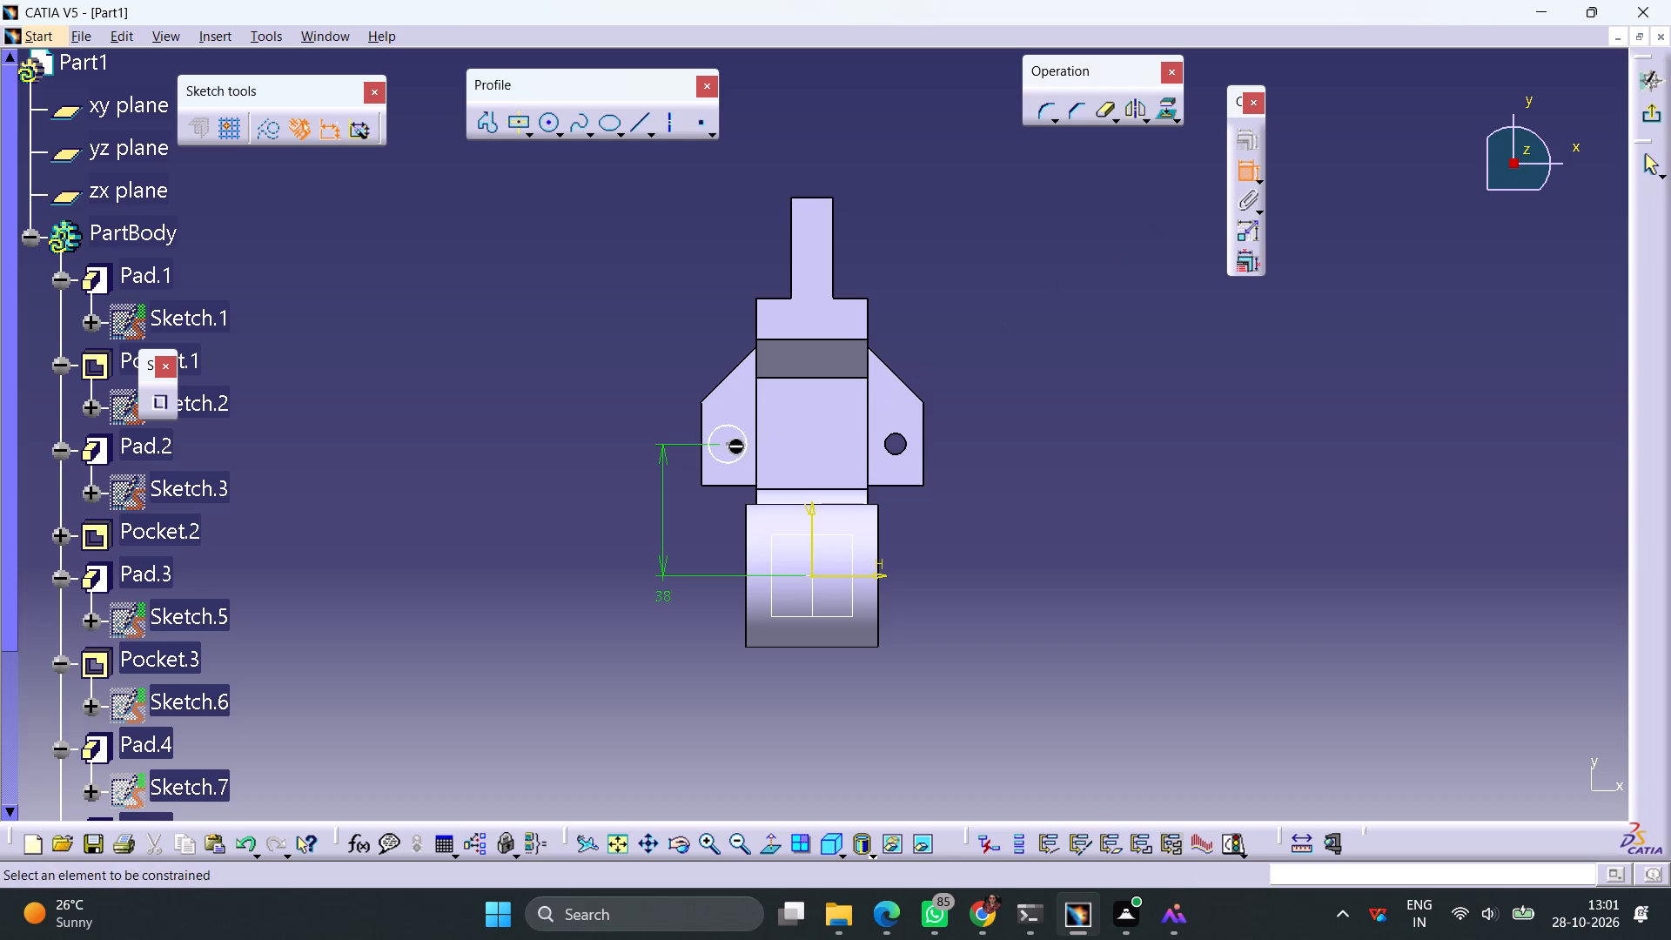
{"action": "left_click", "coordinate": [728, 444]}
{"action": "left_click", "coordinate": [813, 519]}
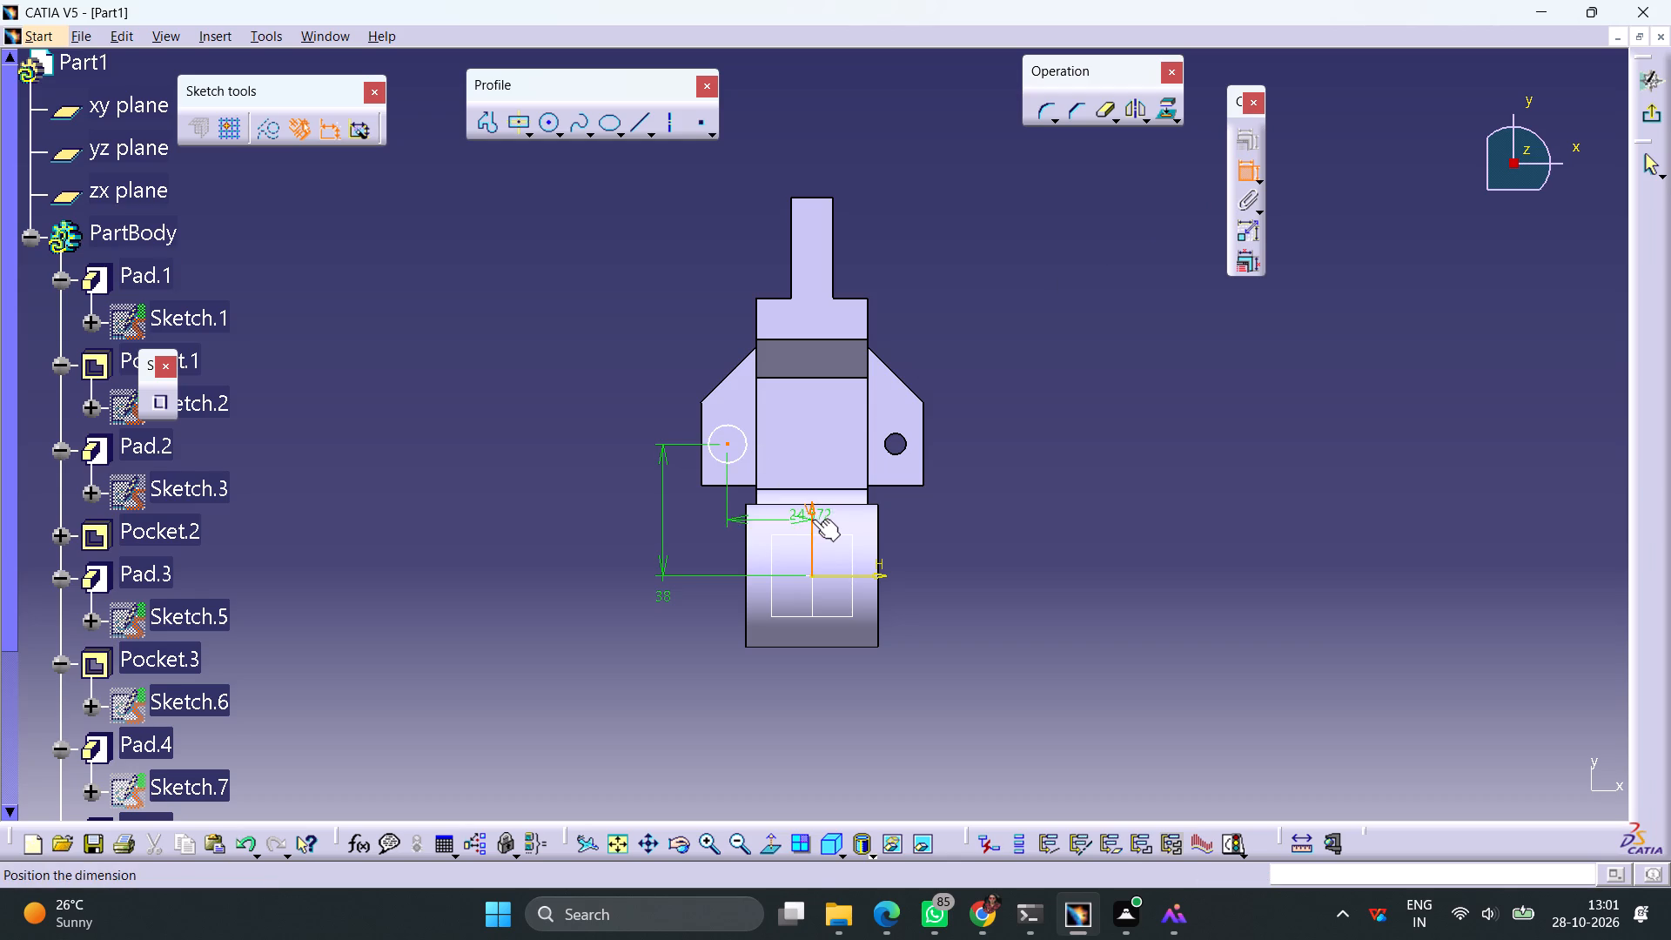
{"action": "left_click", "coordinate": [715, 662]}
{"action": "double_click", "coordinate": [709, 662]}
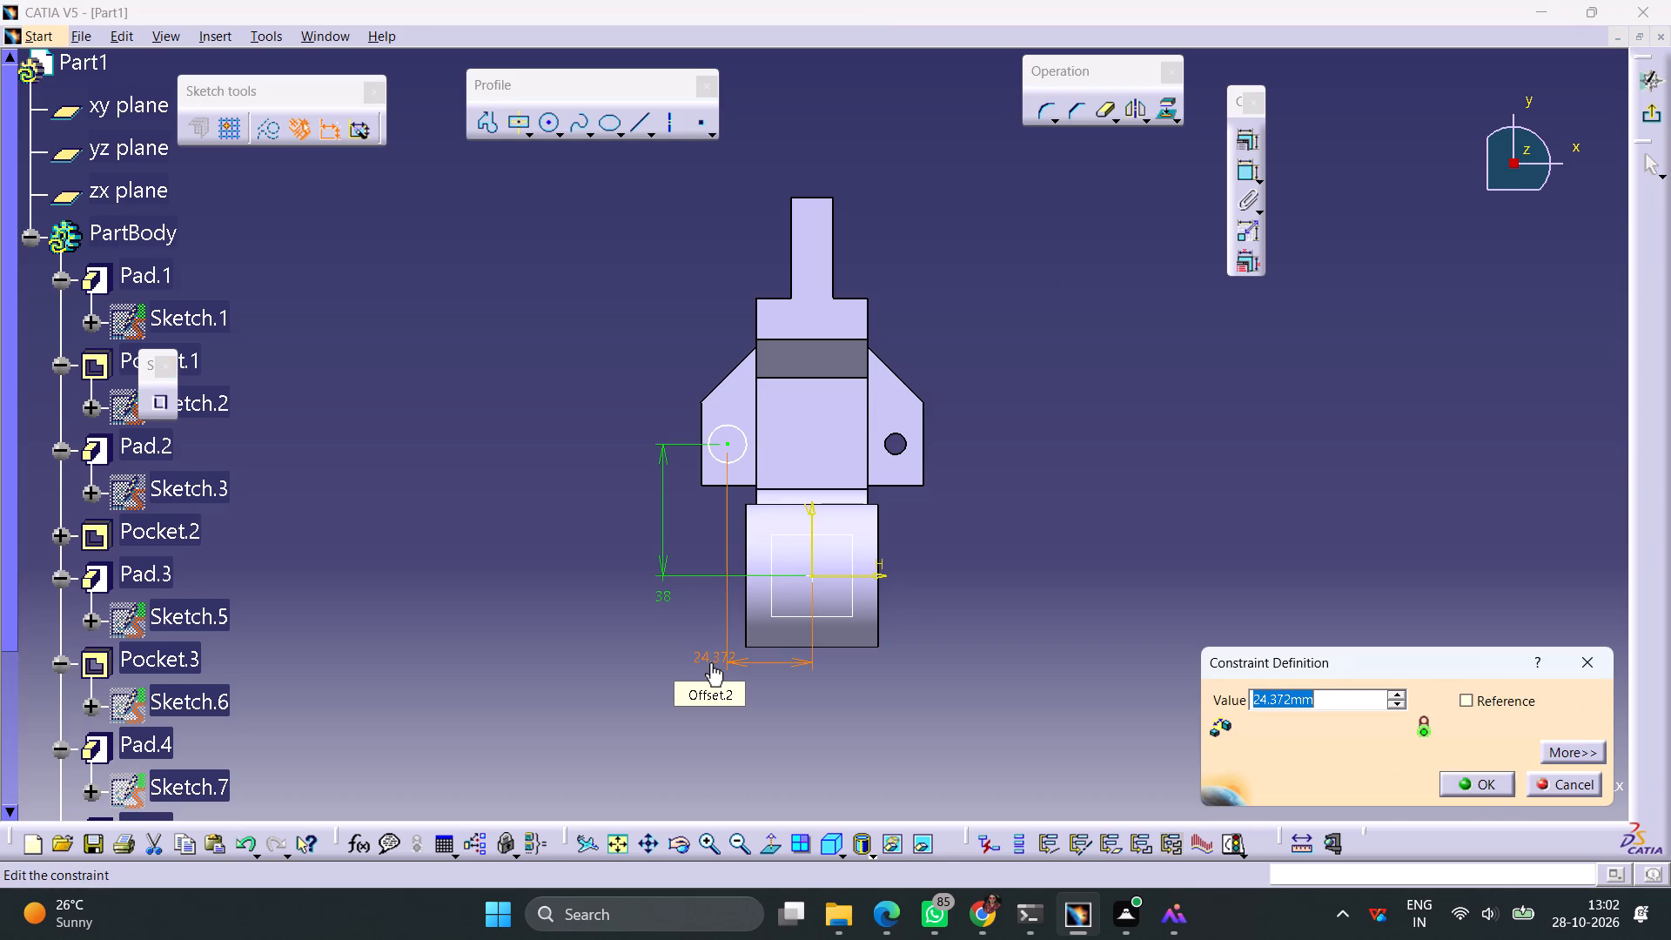
{"action": "type", "text": "24"}
{"action": "key", "text": "Return"}
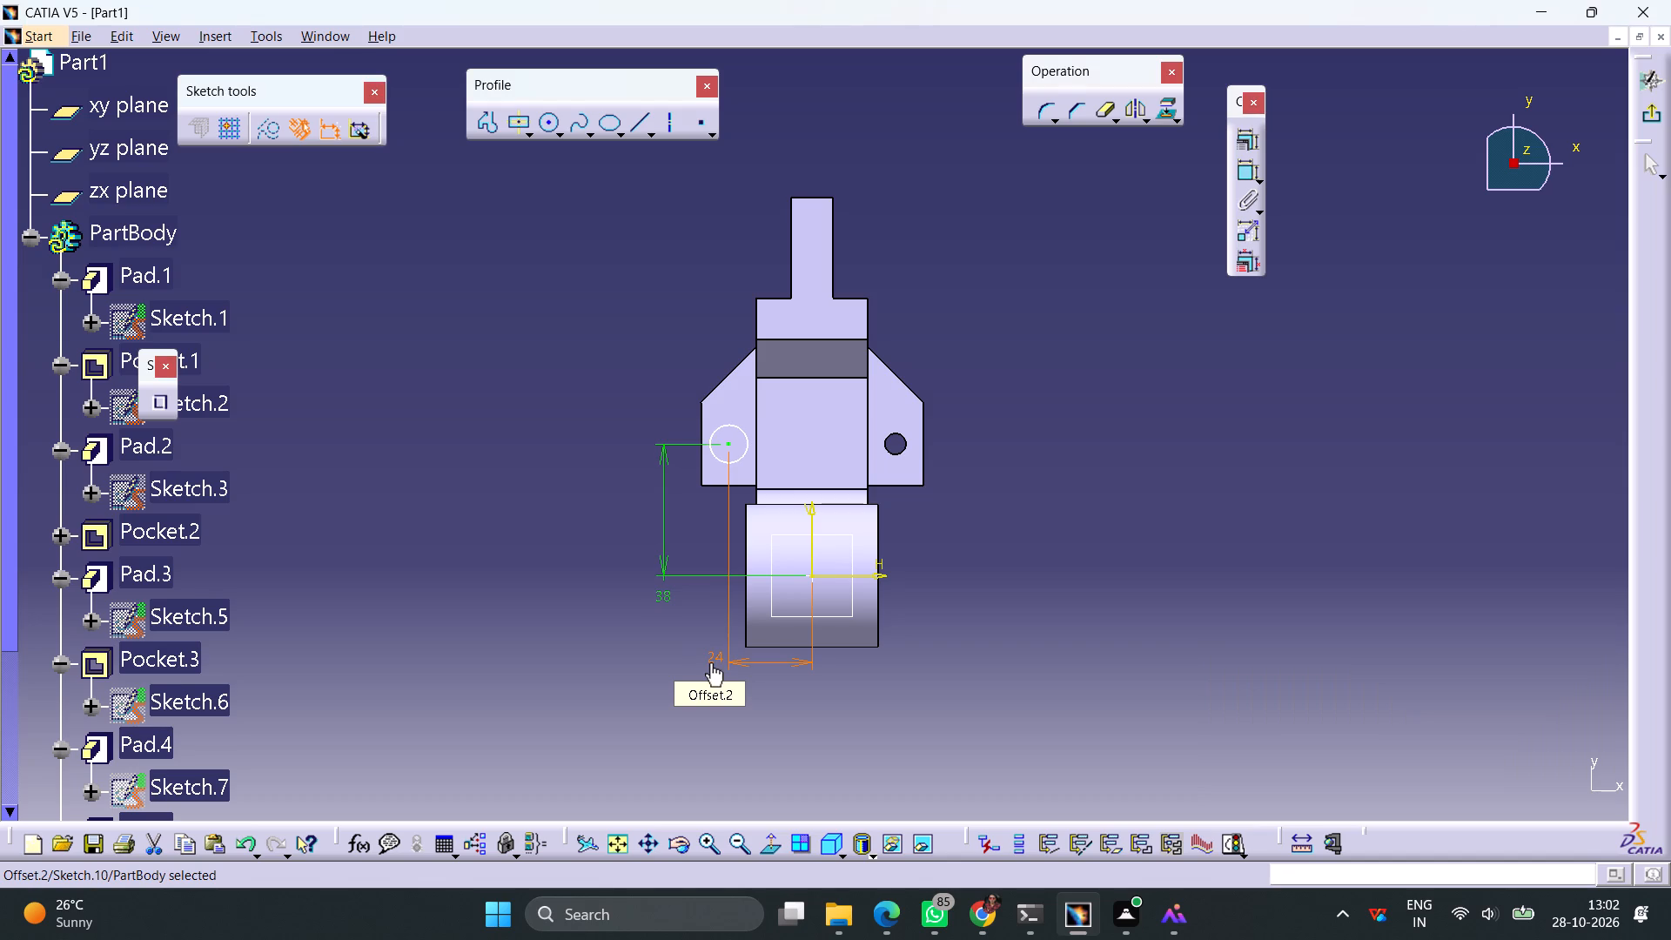
{"action": "left_click", "coordinate": [905, 638]}
Dimension the circle's diameter and set it to 6 mm.
{"action": "left_click", "coordinate": [738, 462]}
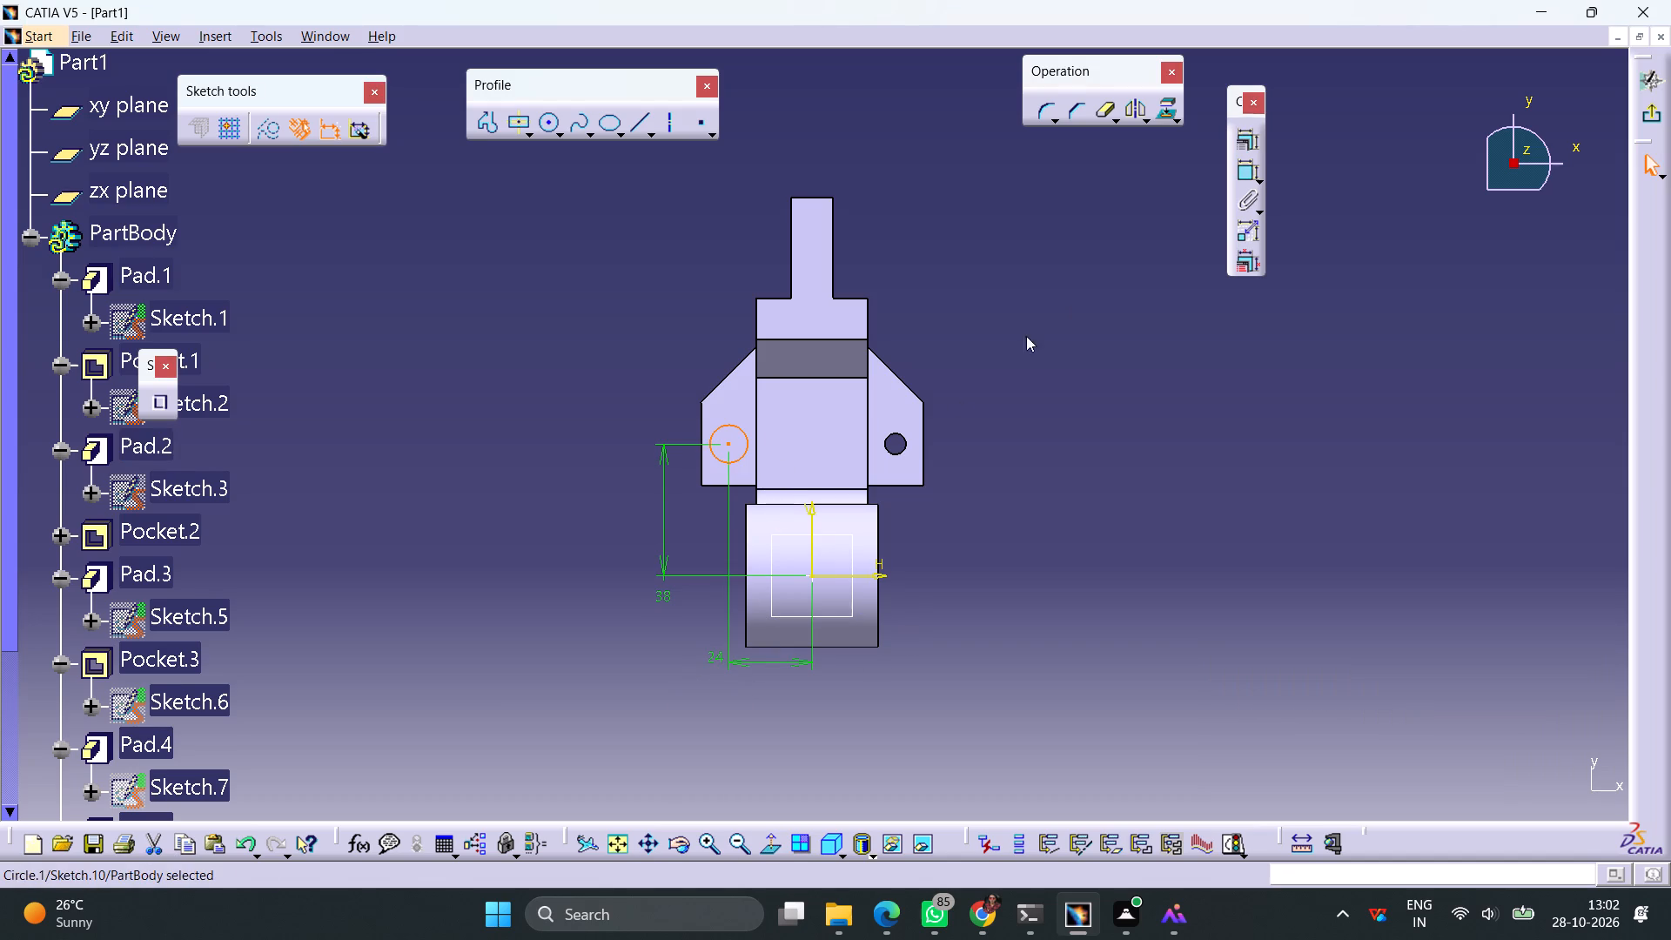
{"action": "left_click", "coordinate": [1241, 174]}
{"action": "left_click", "coordinate": [680, 362]}
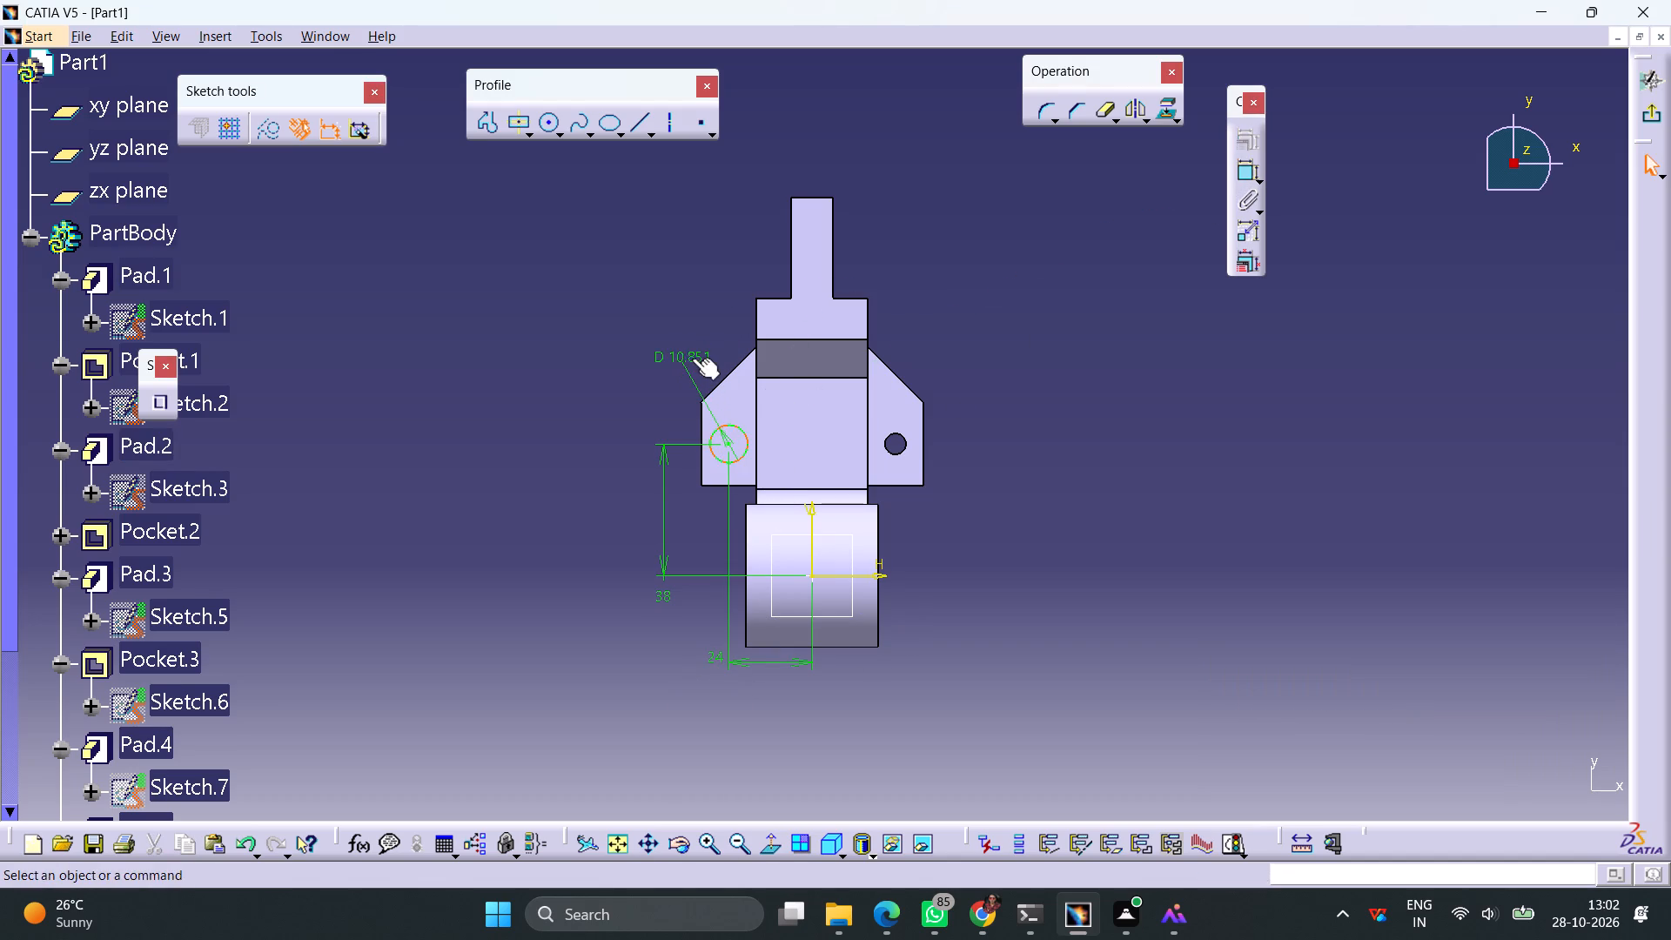
{"action": "double_click", "coordinate": [692, 358]}
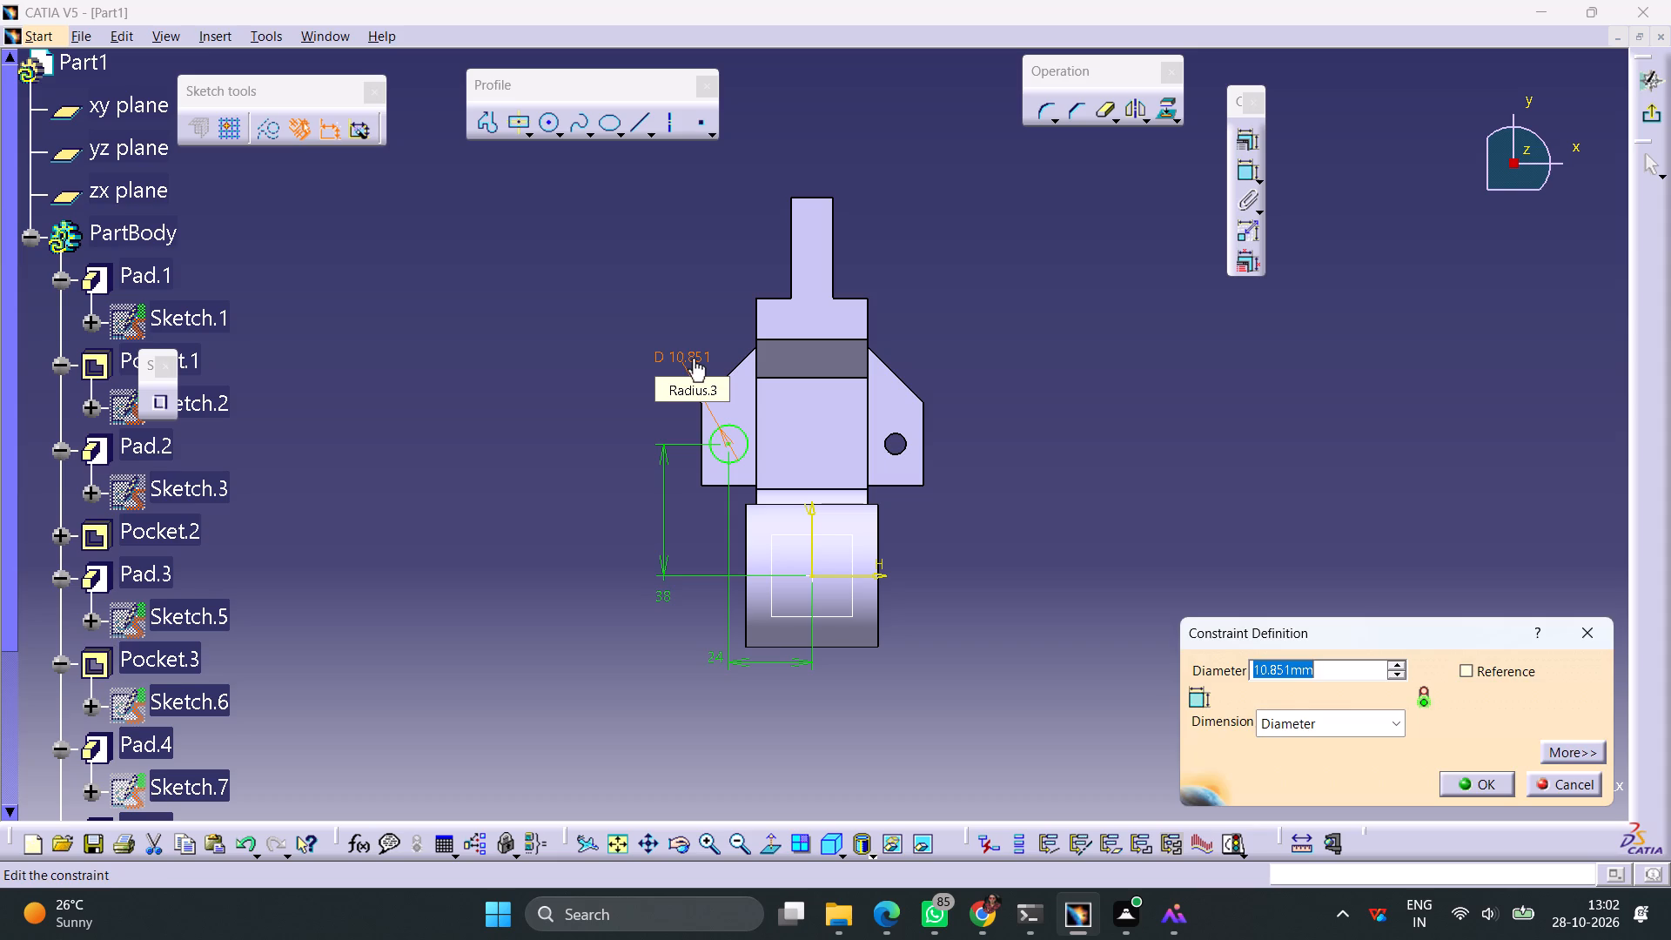
{"action": "key", "text": "6"}
{"action": "key", "text": "Return"}
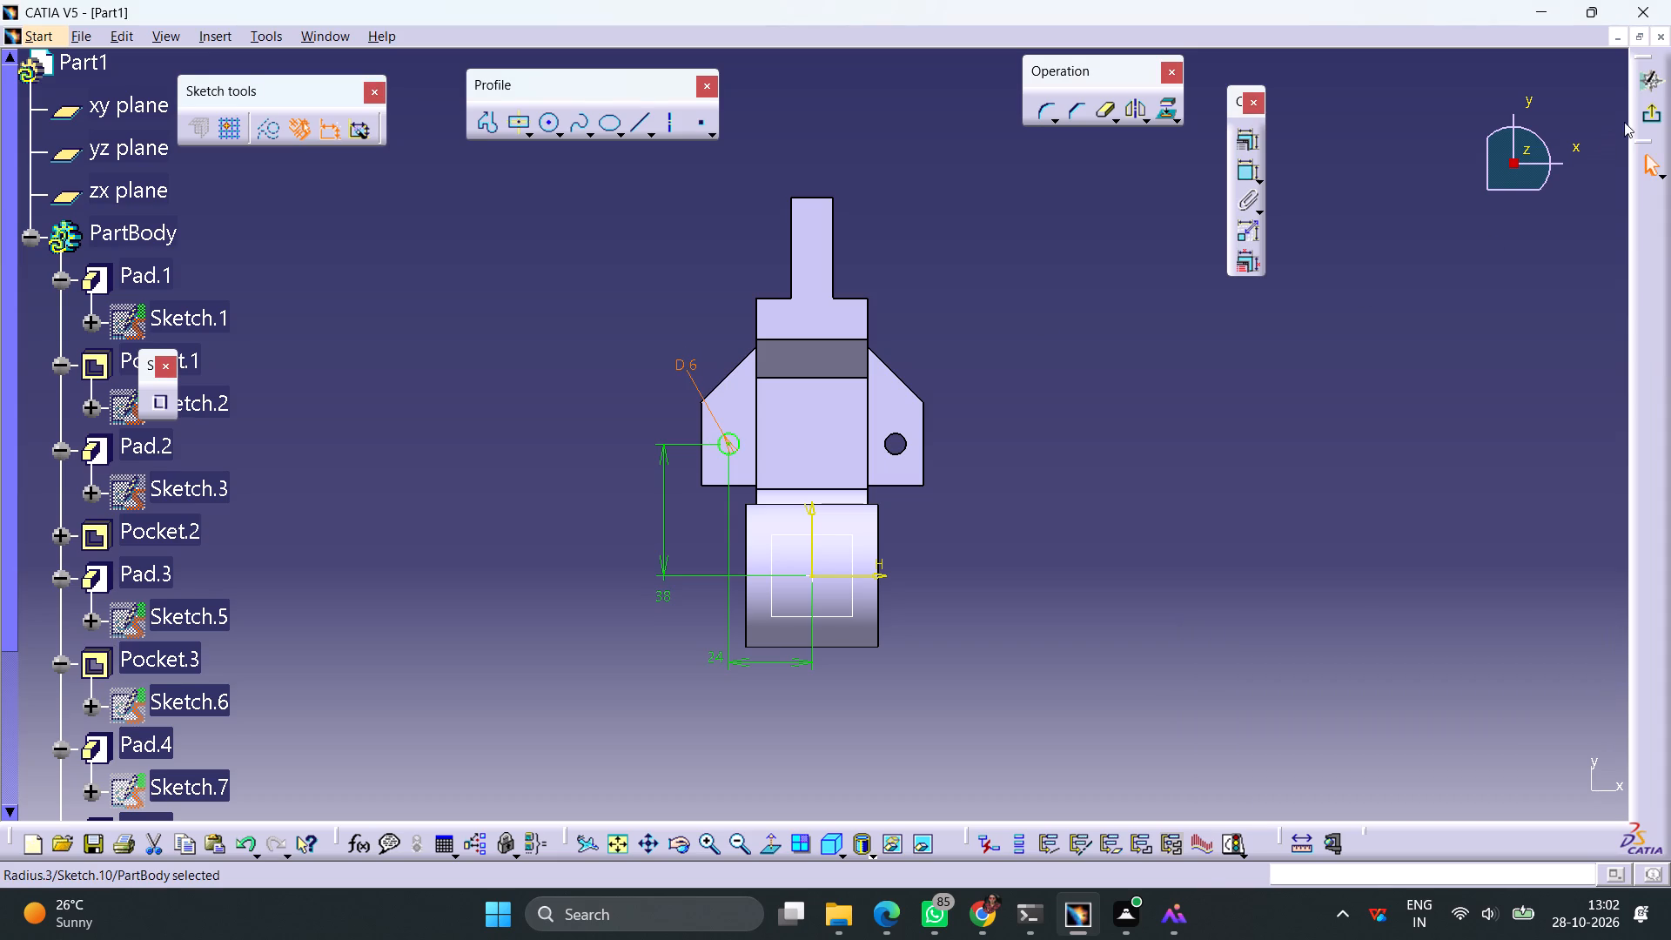
Exit the sketch and cut the circle through the side projection as a 16 mm deep pocket.
{"action": "left_click", "coordinate": [1644, 117]}
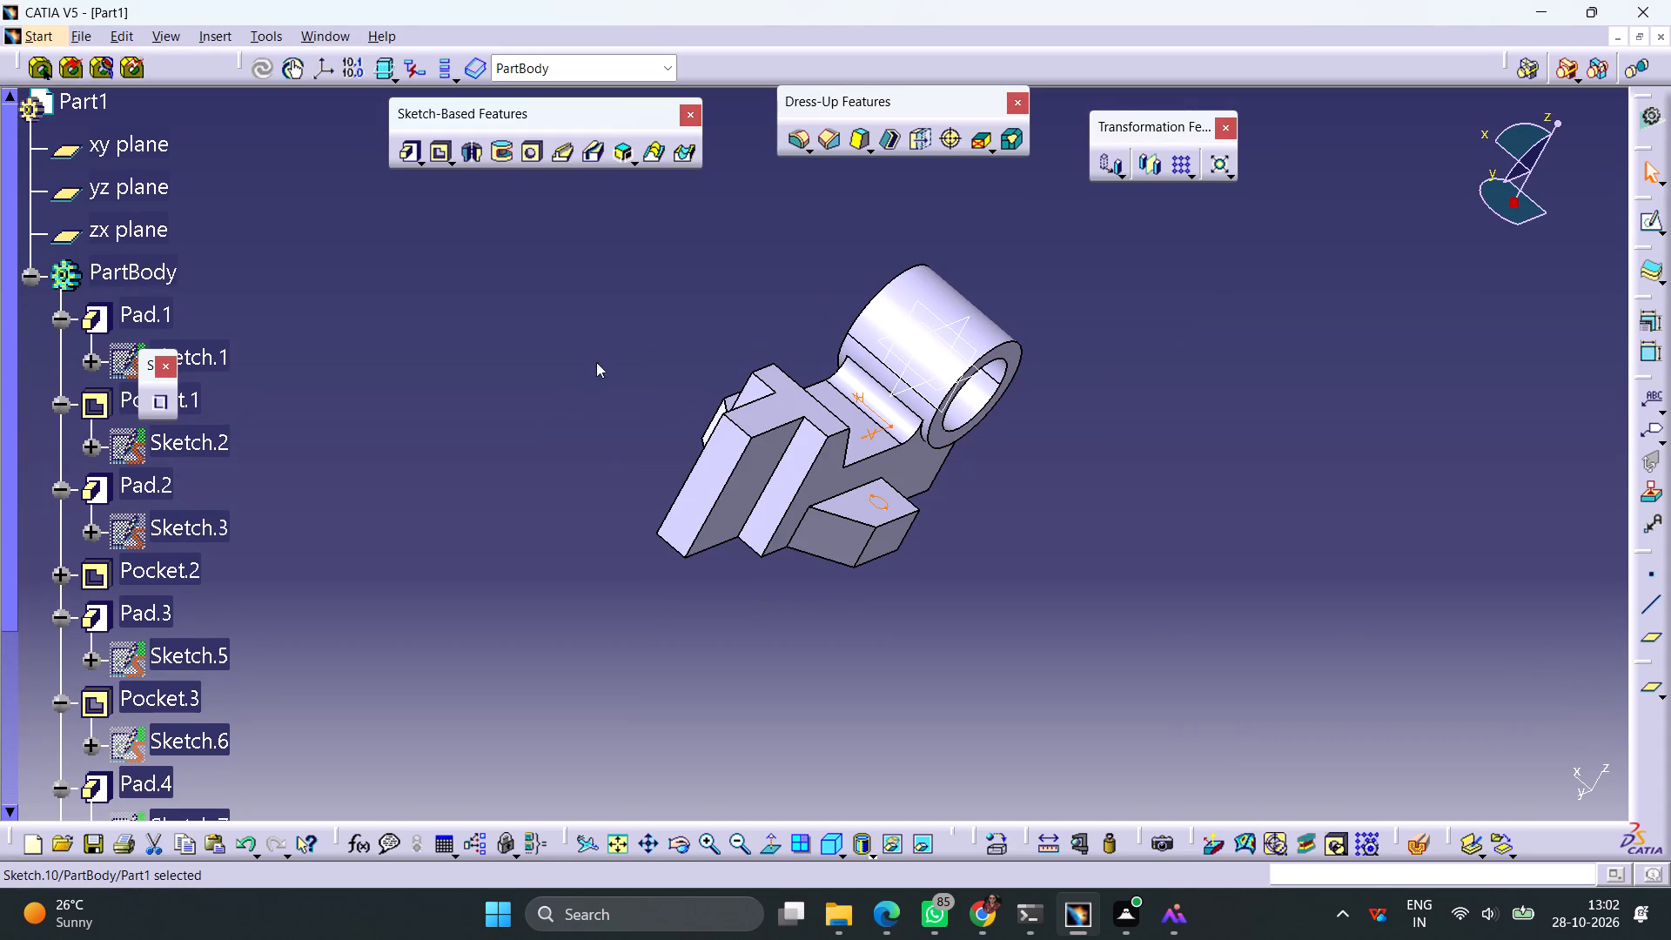
{"action": "left_click", "coordinate": [436, 157]}
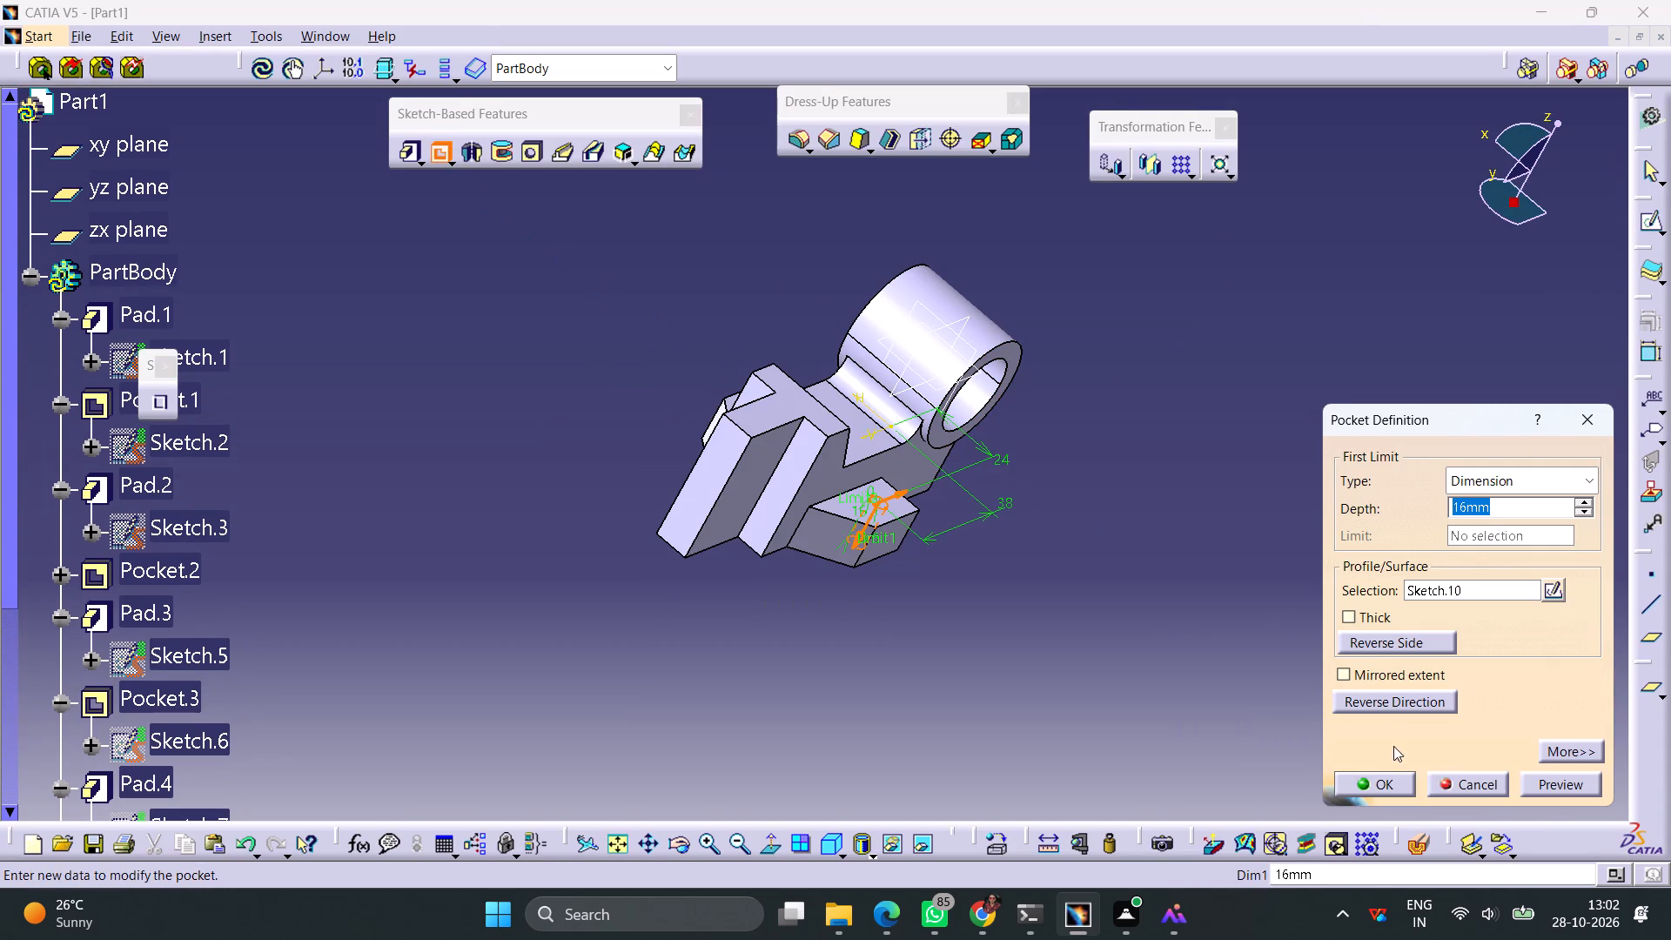
{"action": "left_click", "coordinate": [1390, 780]}
{"action": "left_click", "coordinate": [1183, 637]}
Start a hole on the arm's flat recessed face and position its centre 38 mm from the horizontal line through the cylinder's centre.
{"action": "middle_click_drag", "start_coordinate": [1135, 583], "coordinate": [1016, 590]}
{"action": "right_click_drag", "start_coordinate": [1135, 583], "coordinate": [1016, 590]}
{"action": "left_click", "coordinate": [534, 160]}
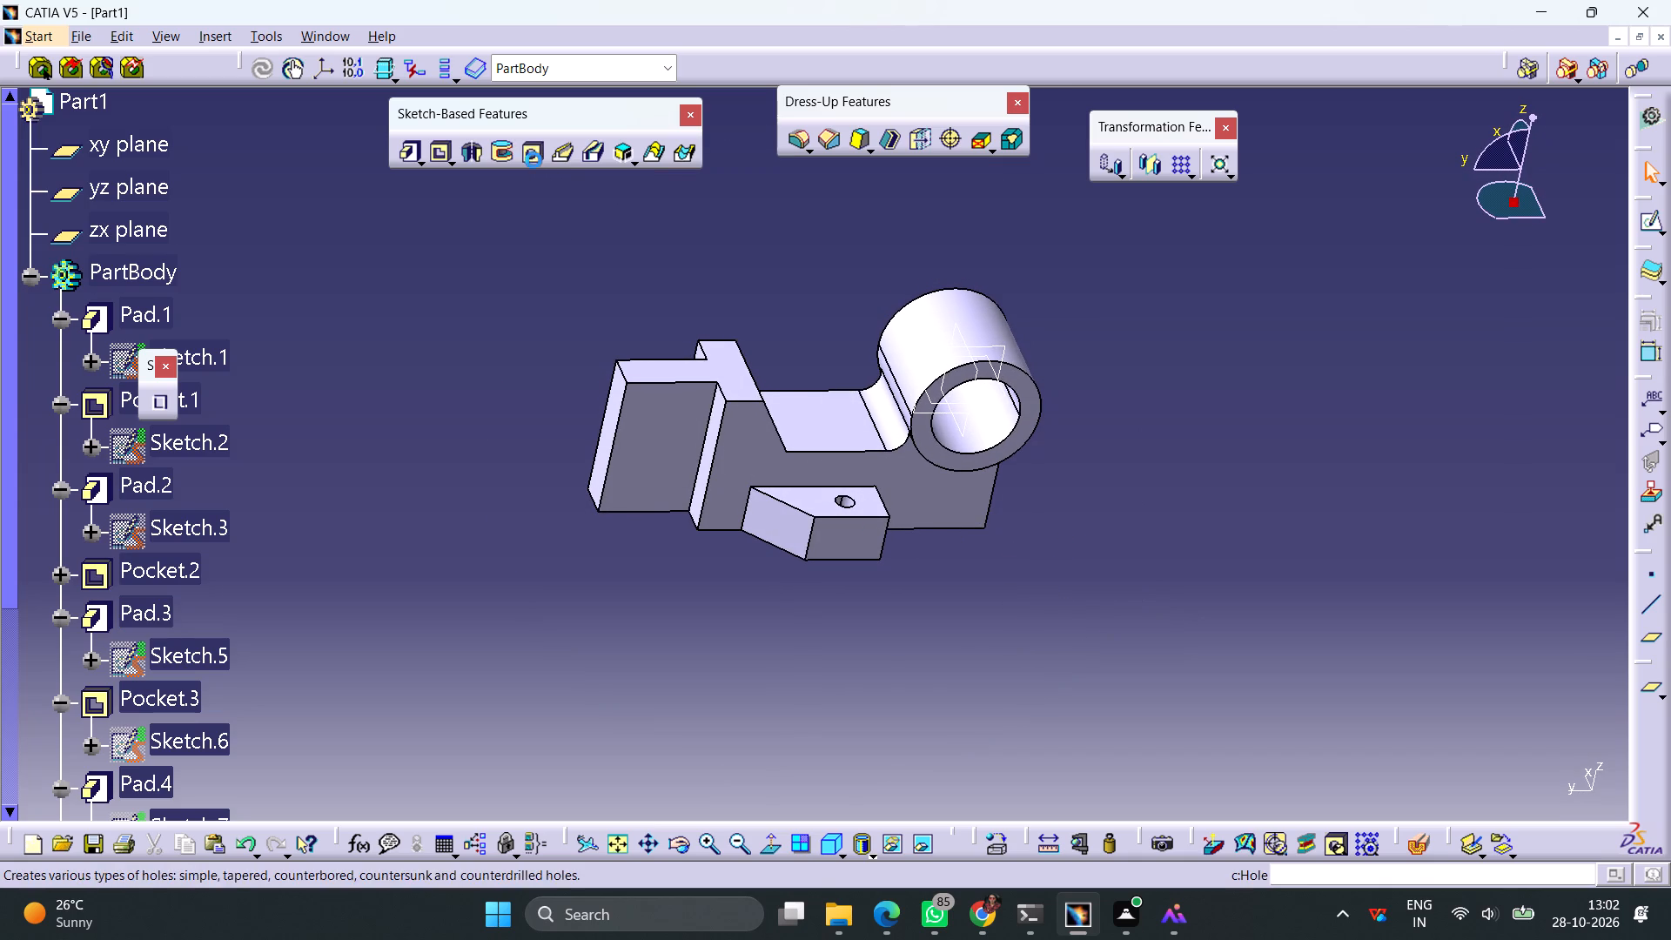
{"action": "left_click", "coordinate": [832, 416]}
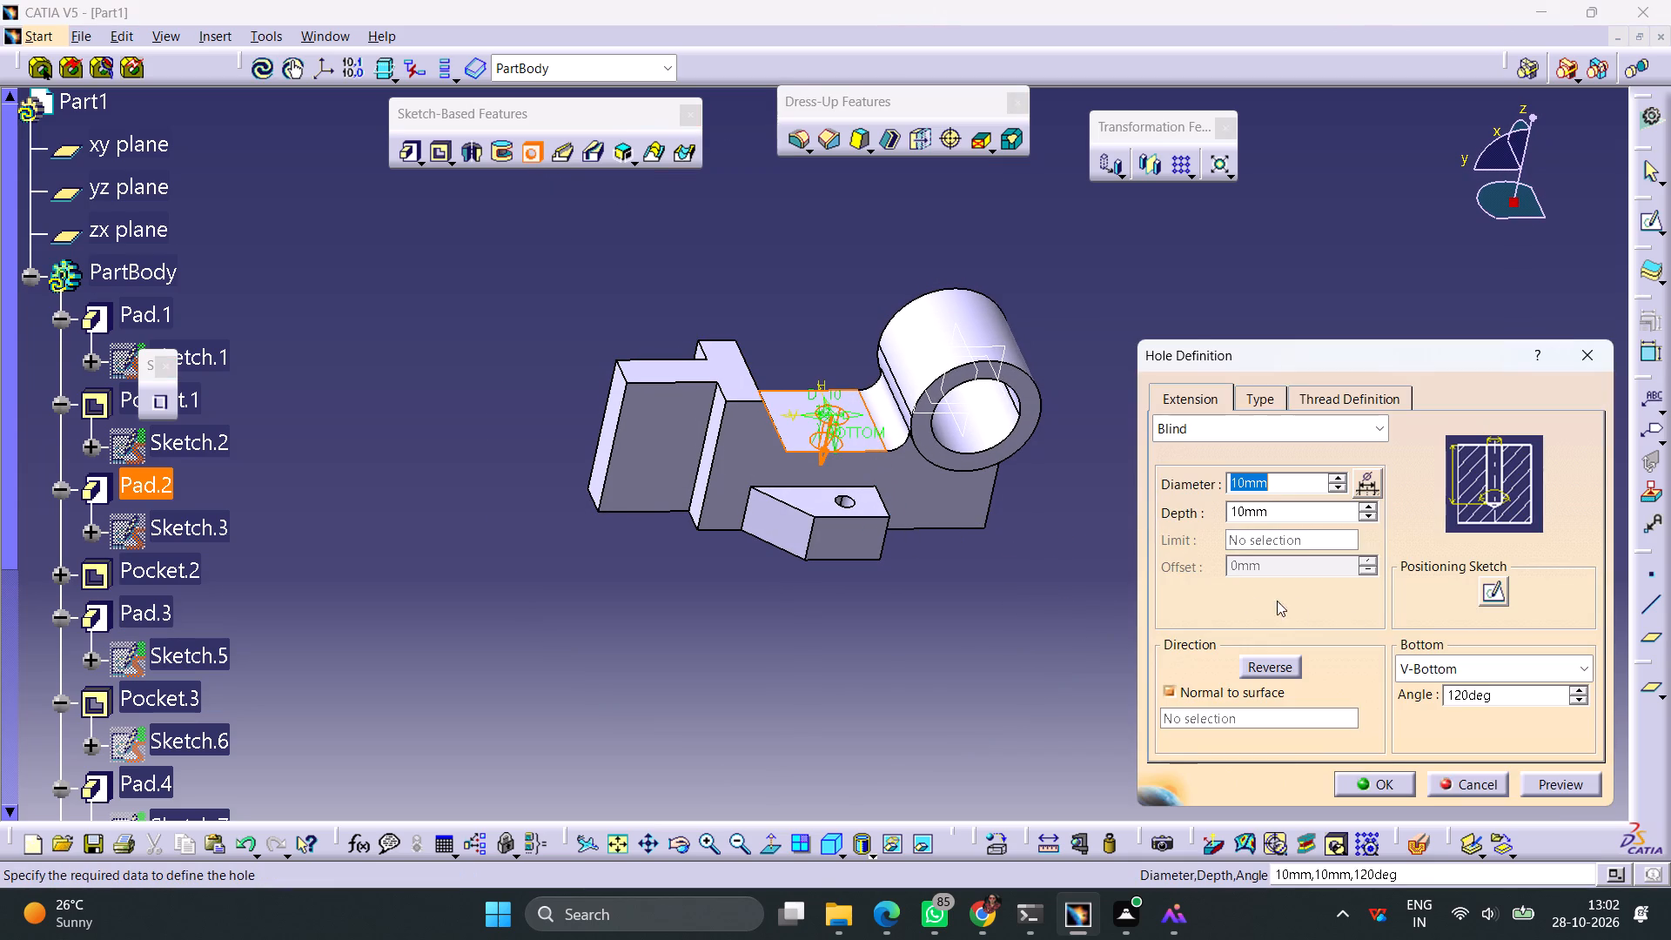
{"action": "left_click", "coordinate": [1500, 599]}
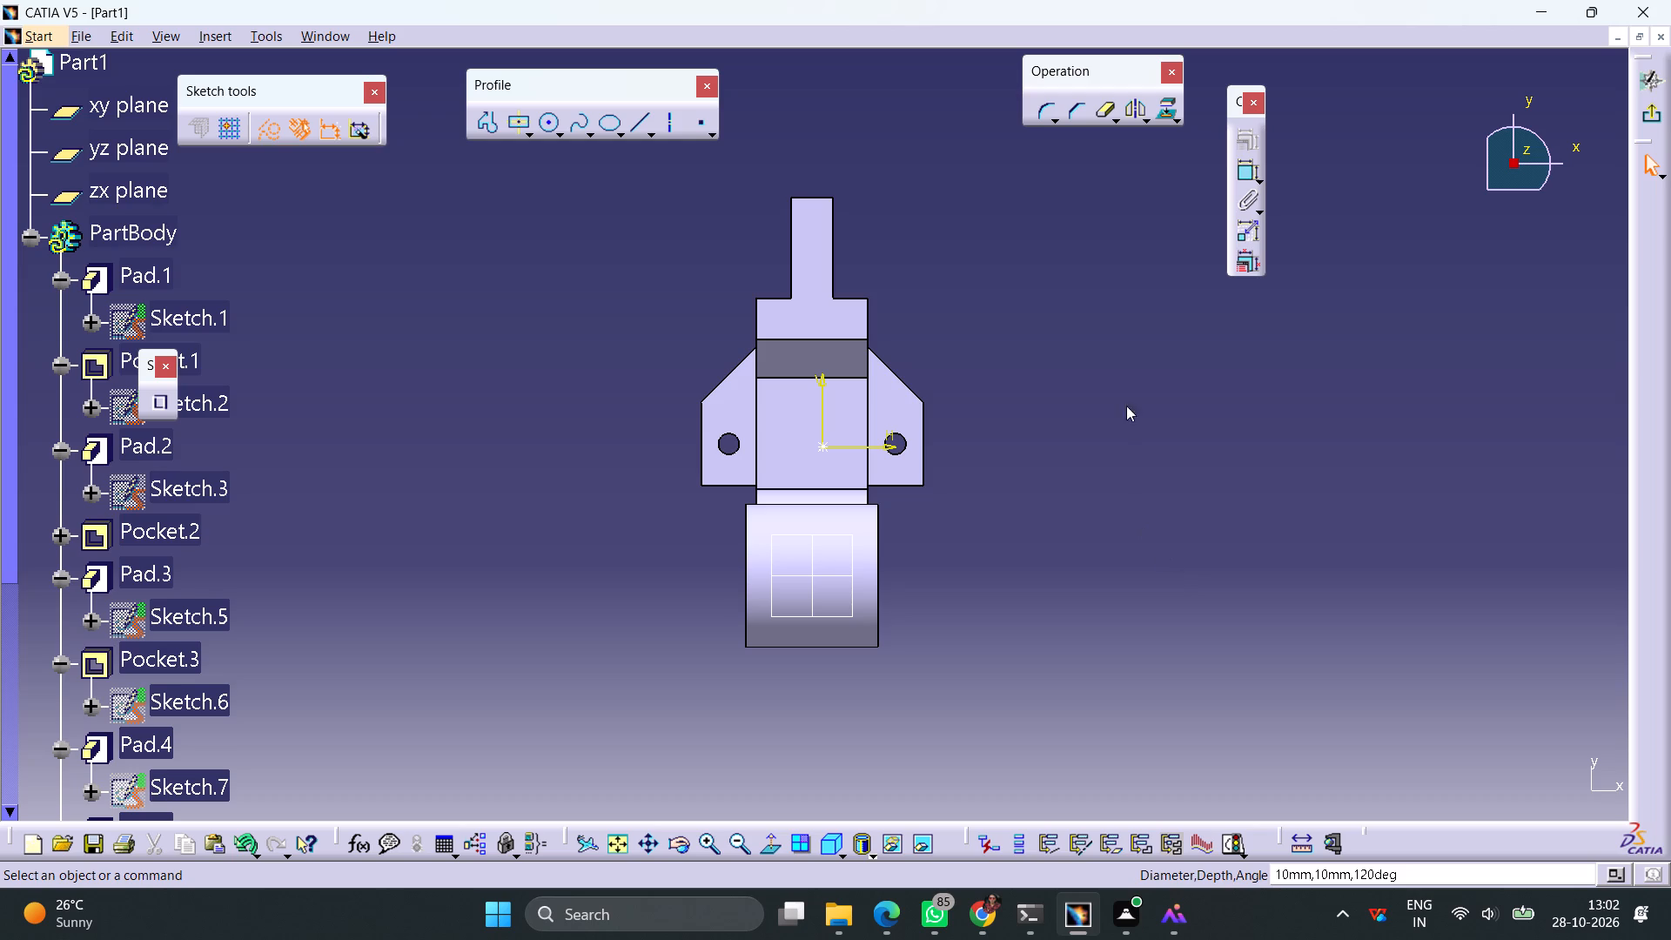
{"action": "left_click", "coordinate": [1238, 177]}
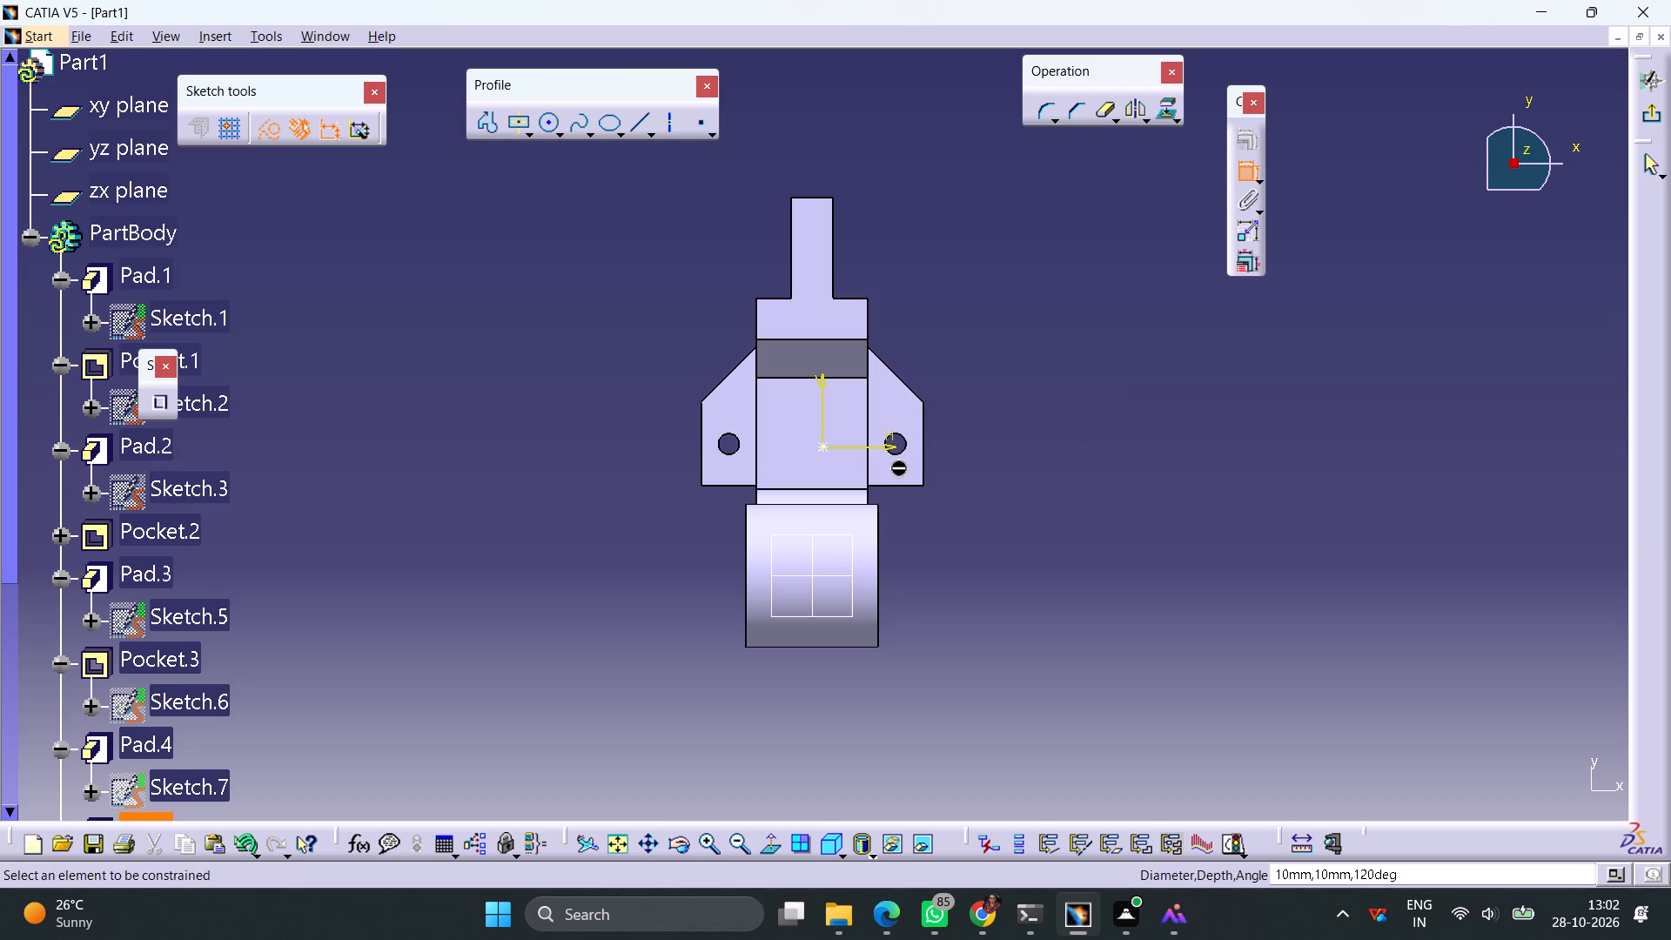
{"action": "left_click", "coordinate": [821, 446]}
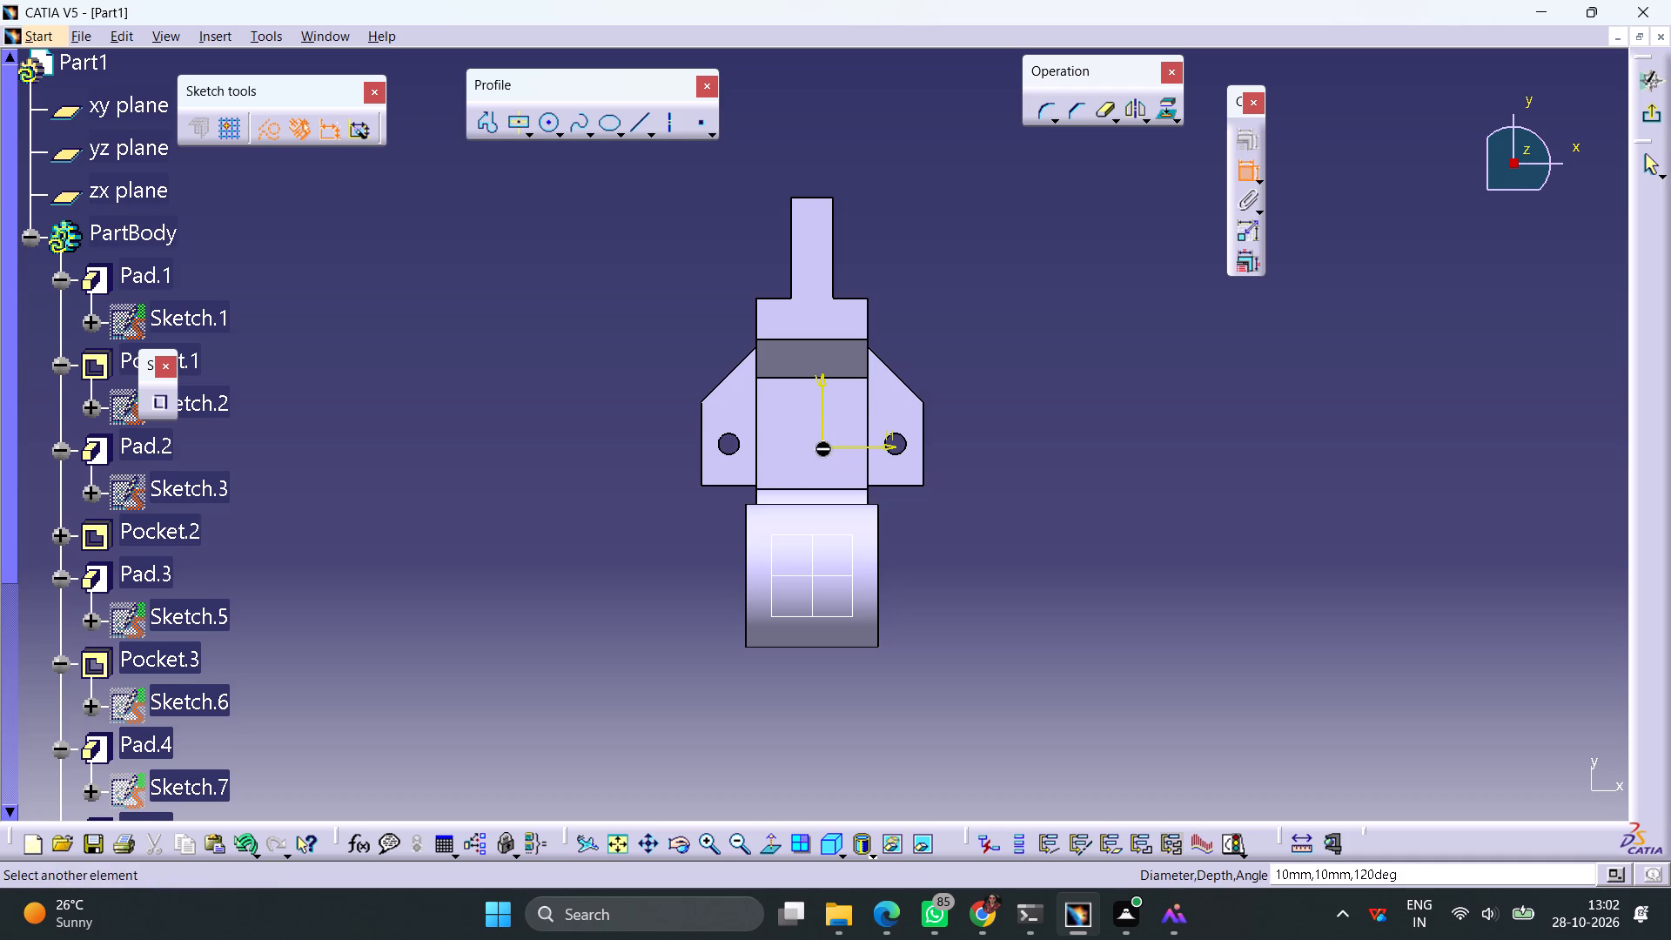
{"action": "left_click", "coordinate": [837, 573]}
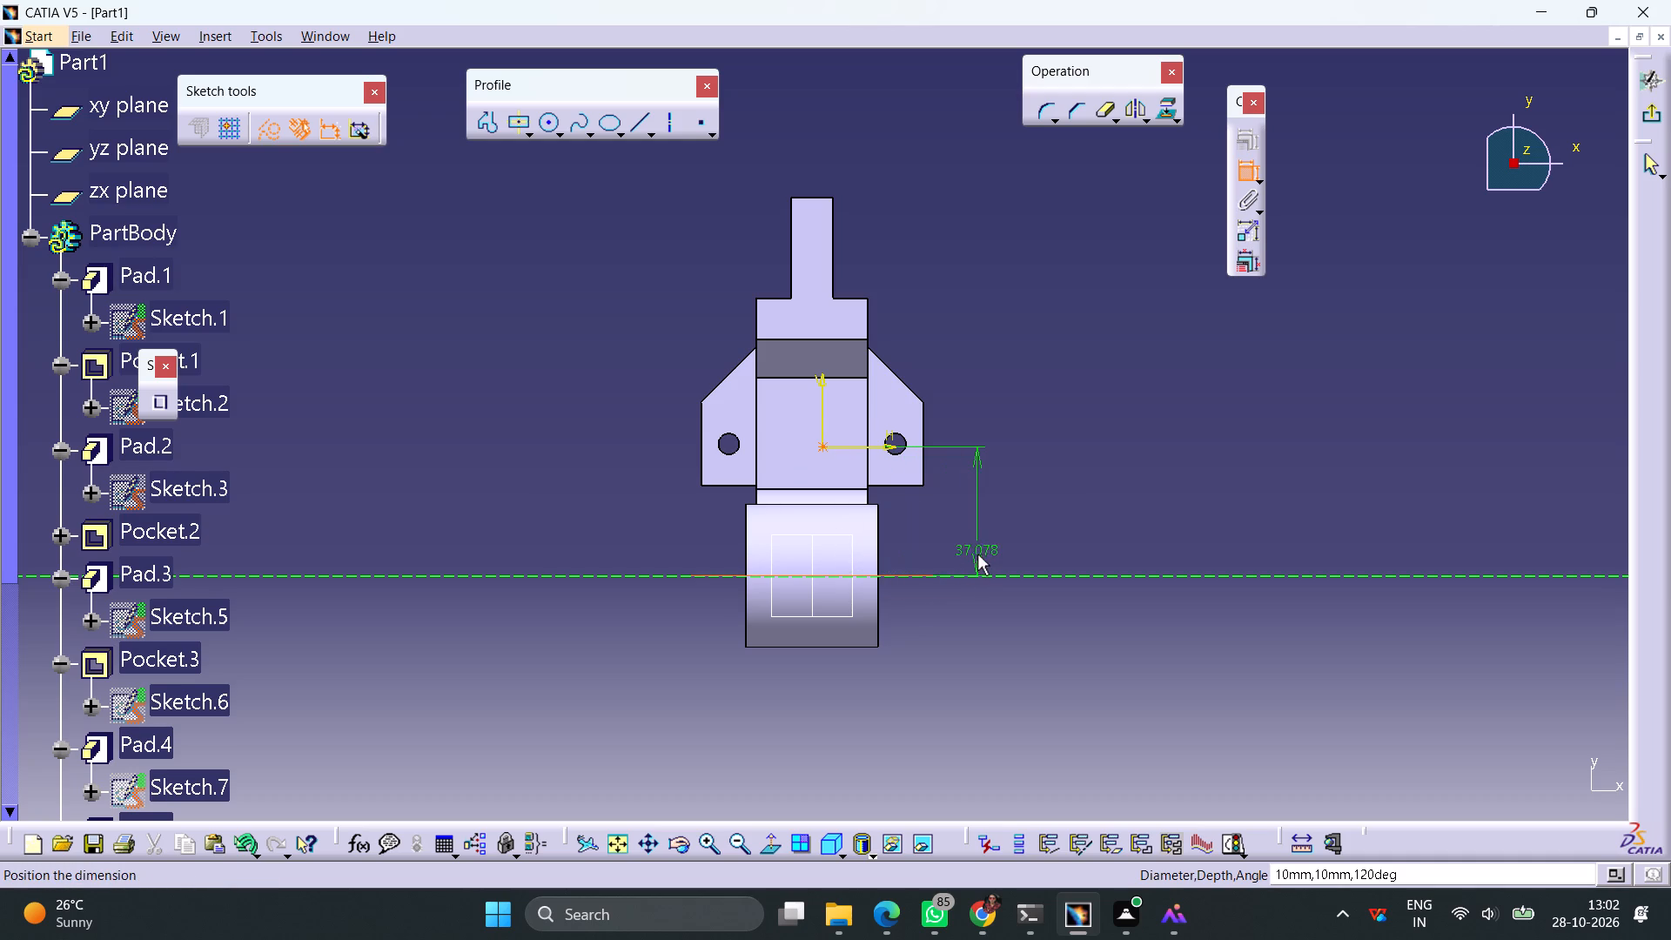
{"action": "left_click", "coordinate": [977, 554]}
{"action": "double_click", "coordinate": [983, 547]}
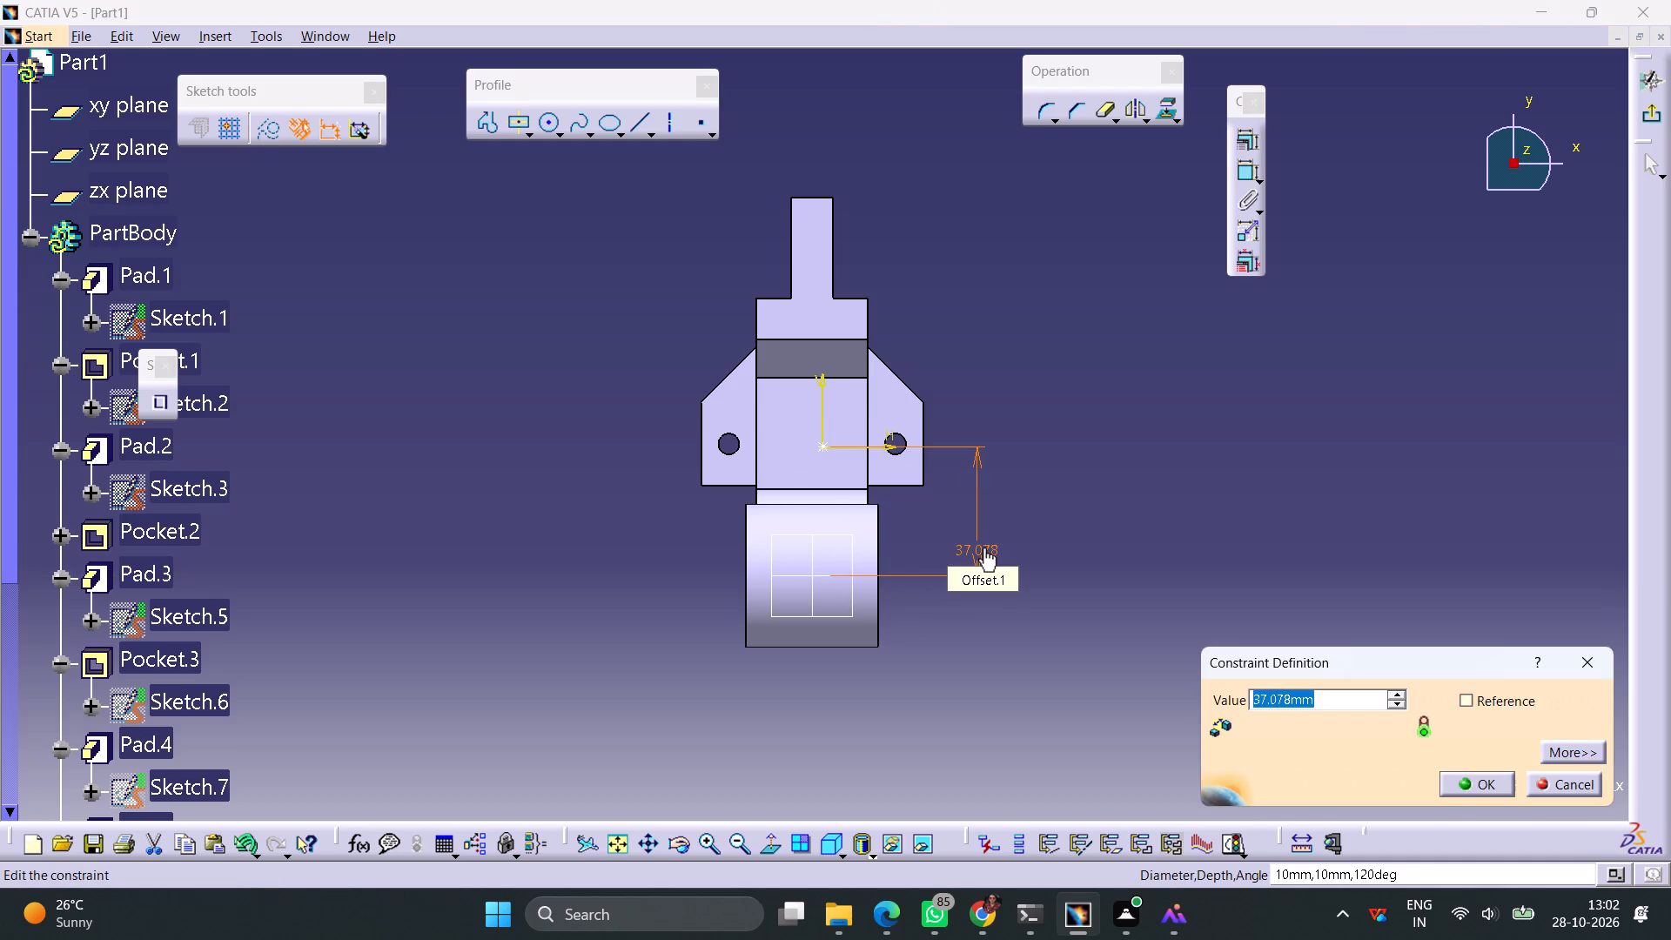
{"action": "type", "text": "38"}
{"action": "key", "text": "Return"}
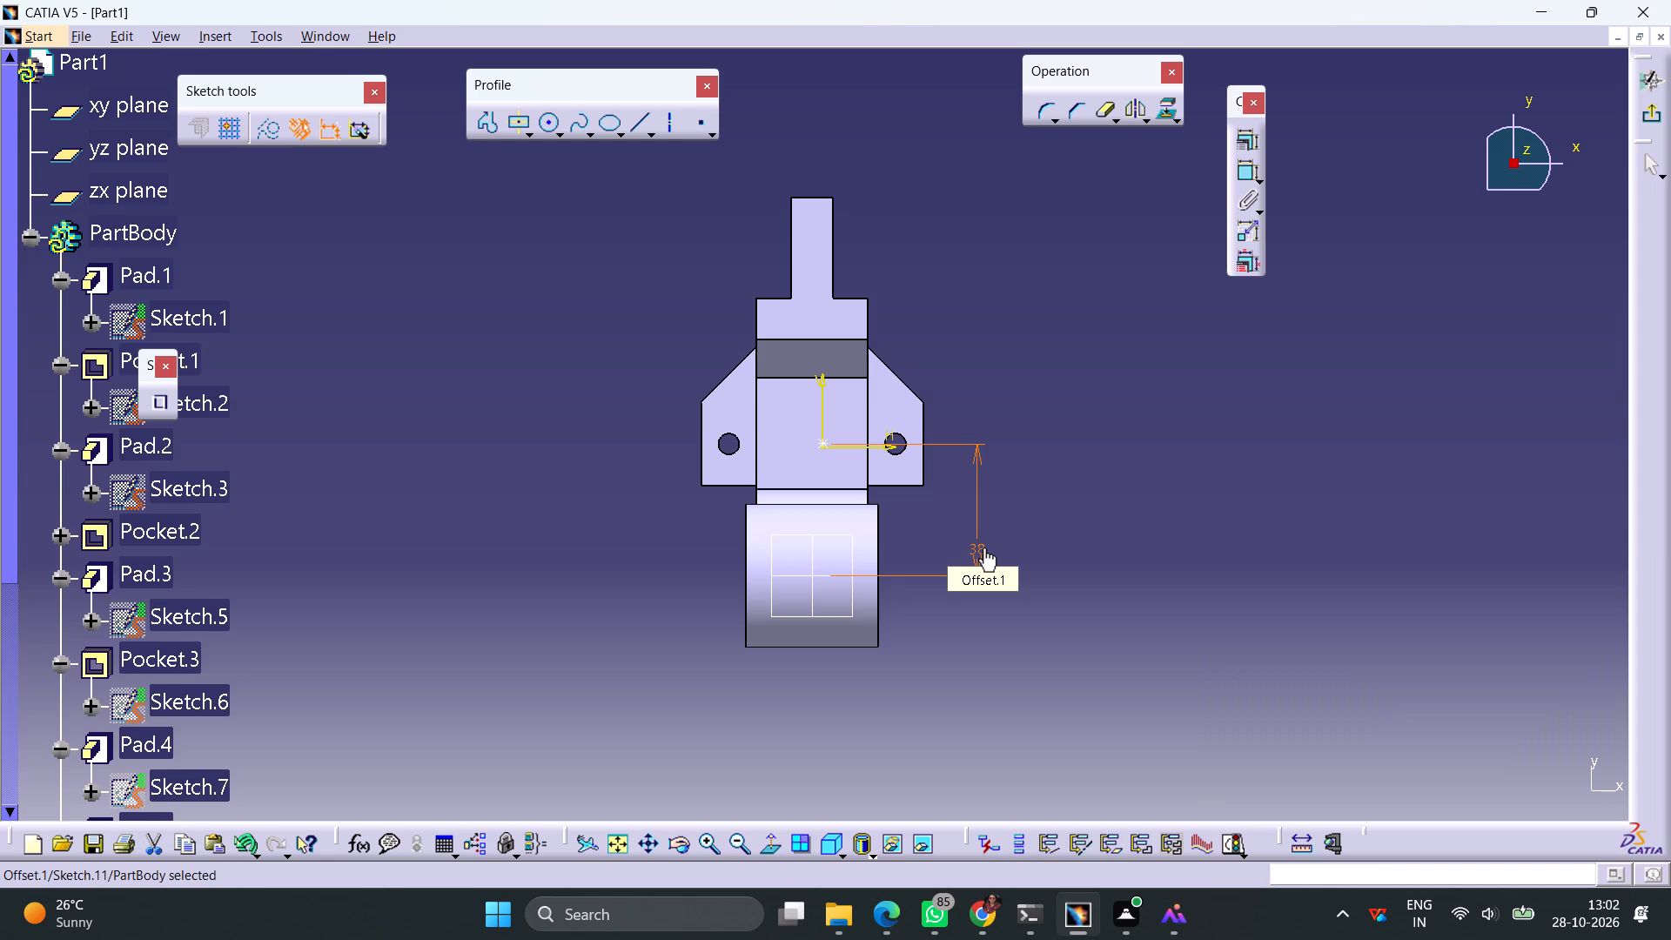
{"action": "left_click", "coordinate": [1082, 525]}
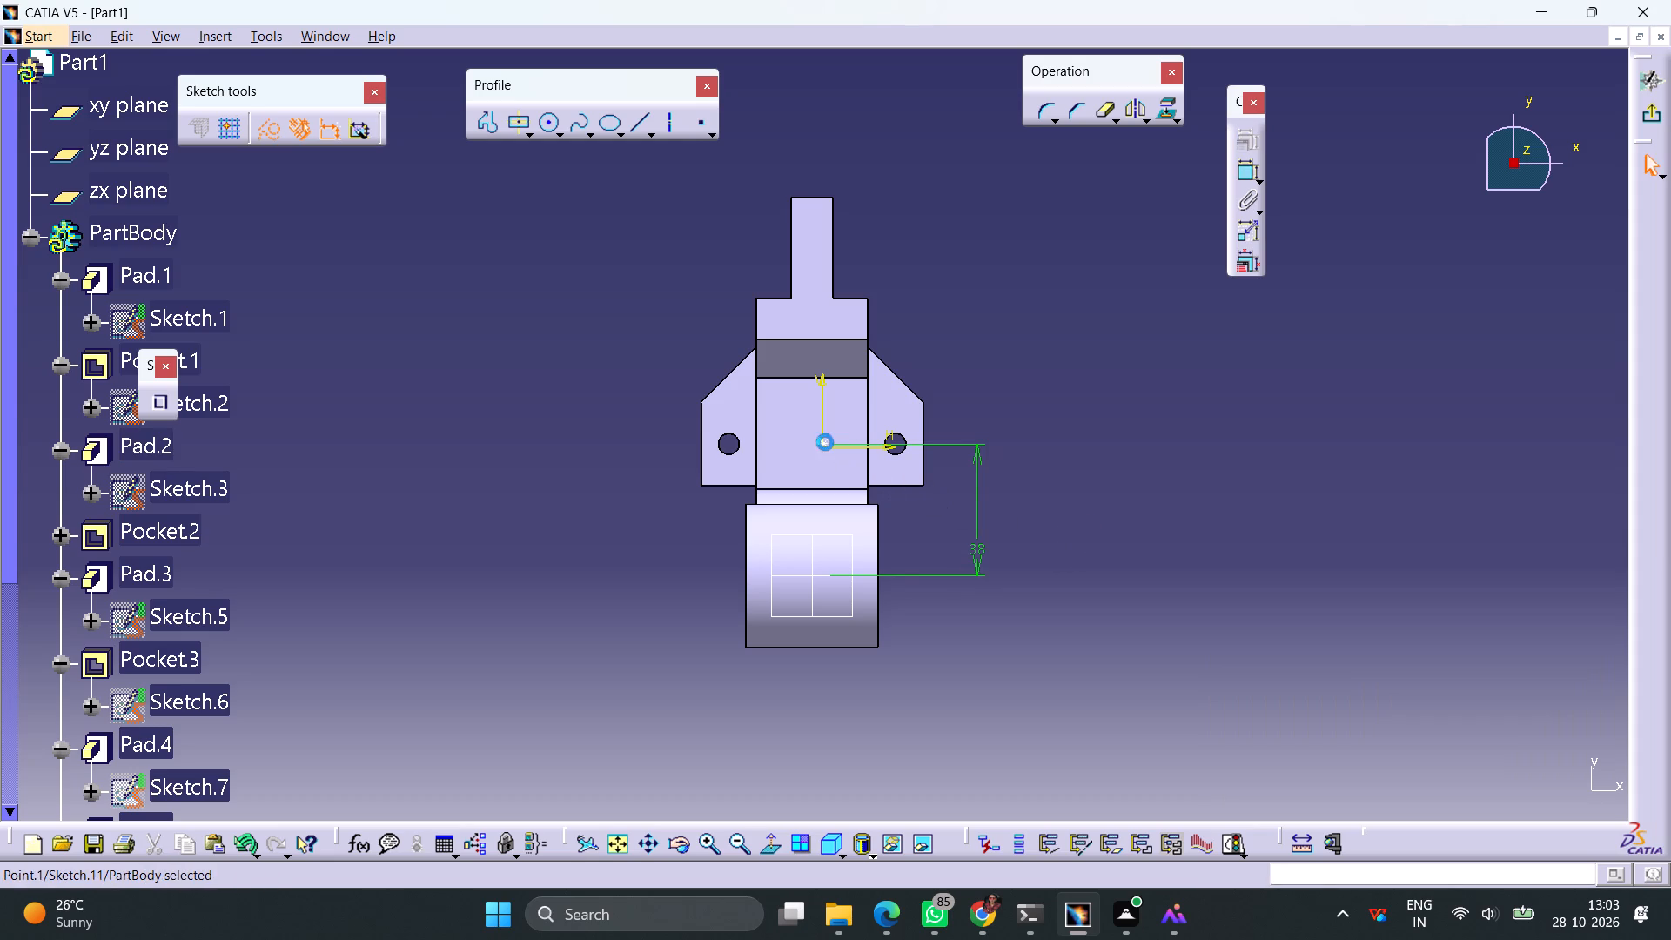
Constrain the hole's centre point to coincide with the part's vertical centre line, and exit the positioning sketch.
{"action": "left_click", "coordinate": [825, 442]}
{"action": "left_click", "coordinate": [1240, 172]}
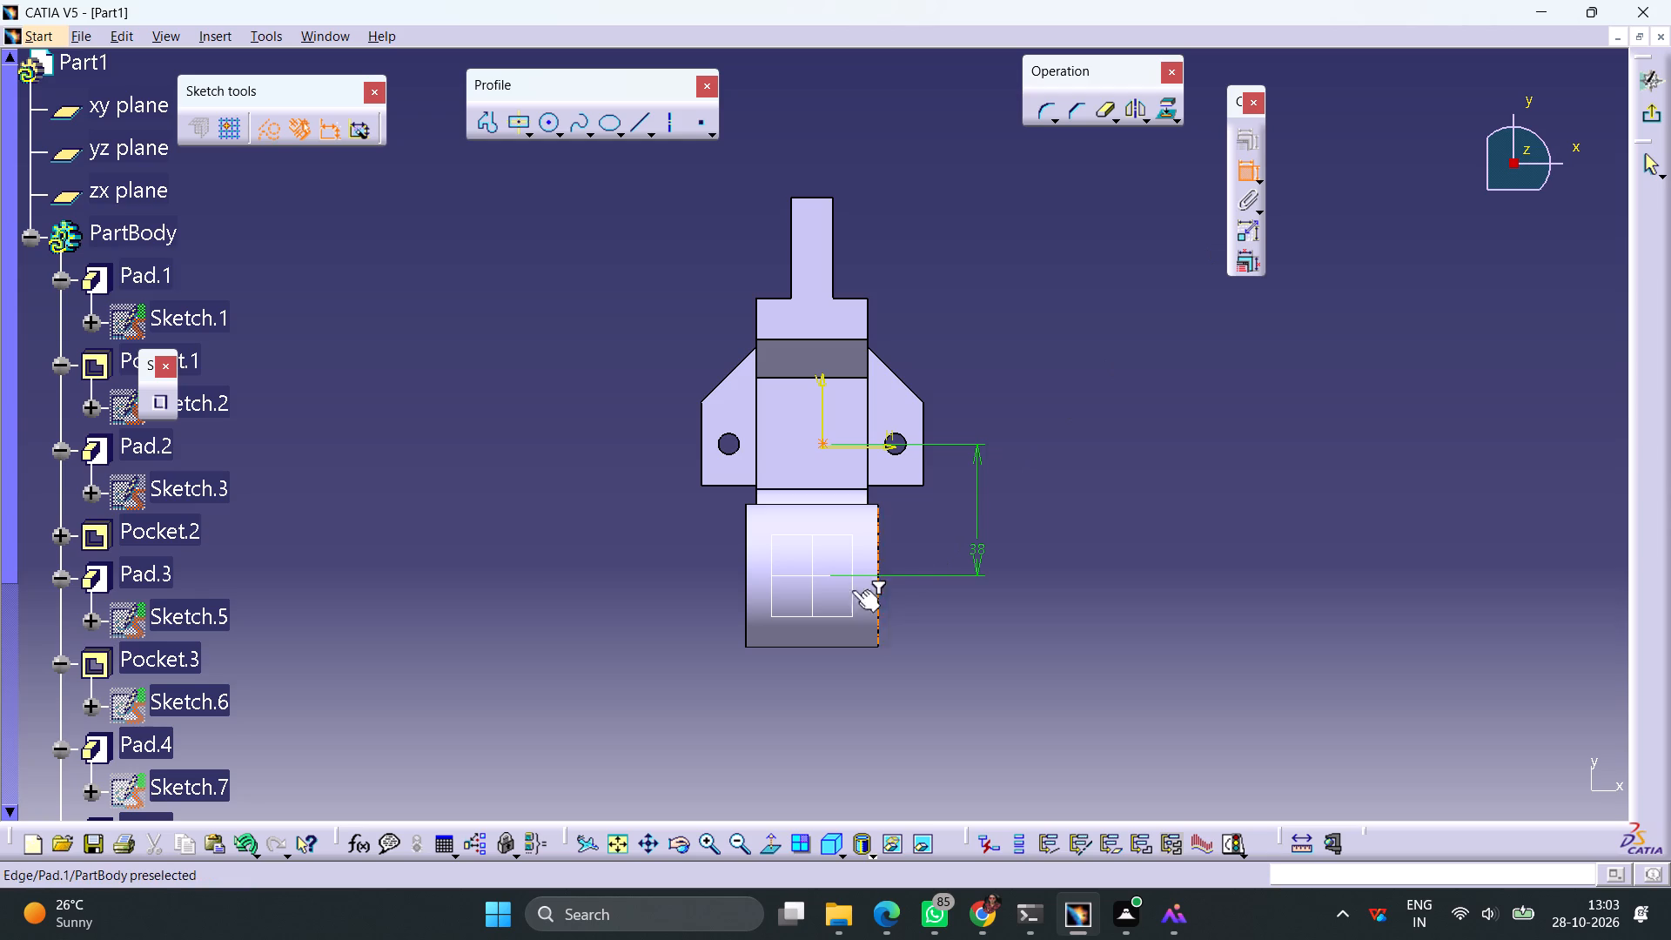
{"action": "left_click", "coordinate": [809, 599]}
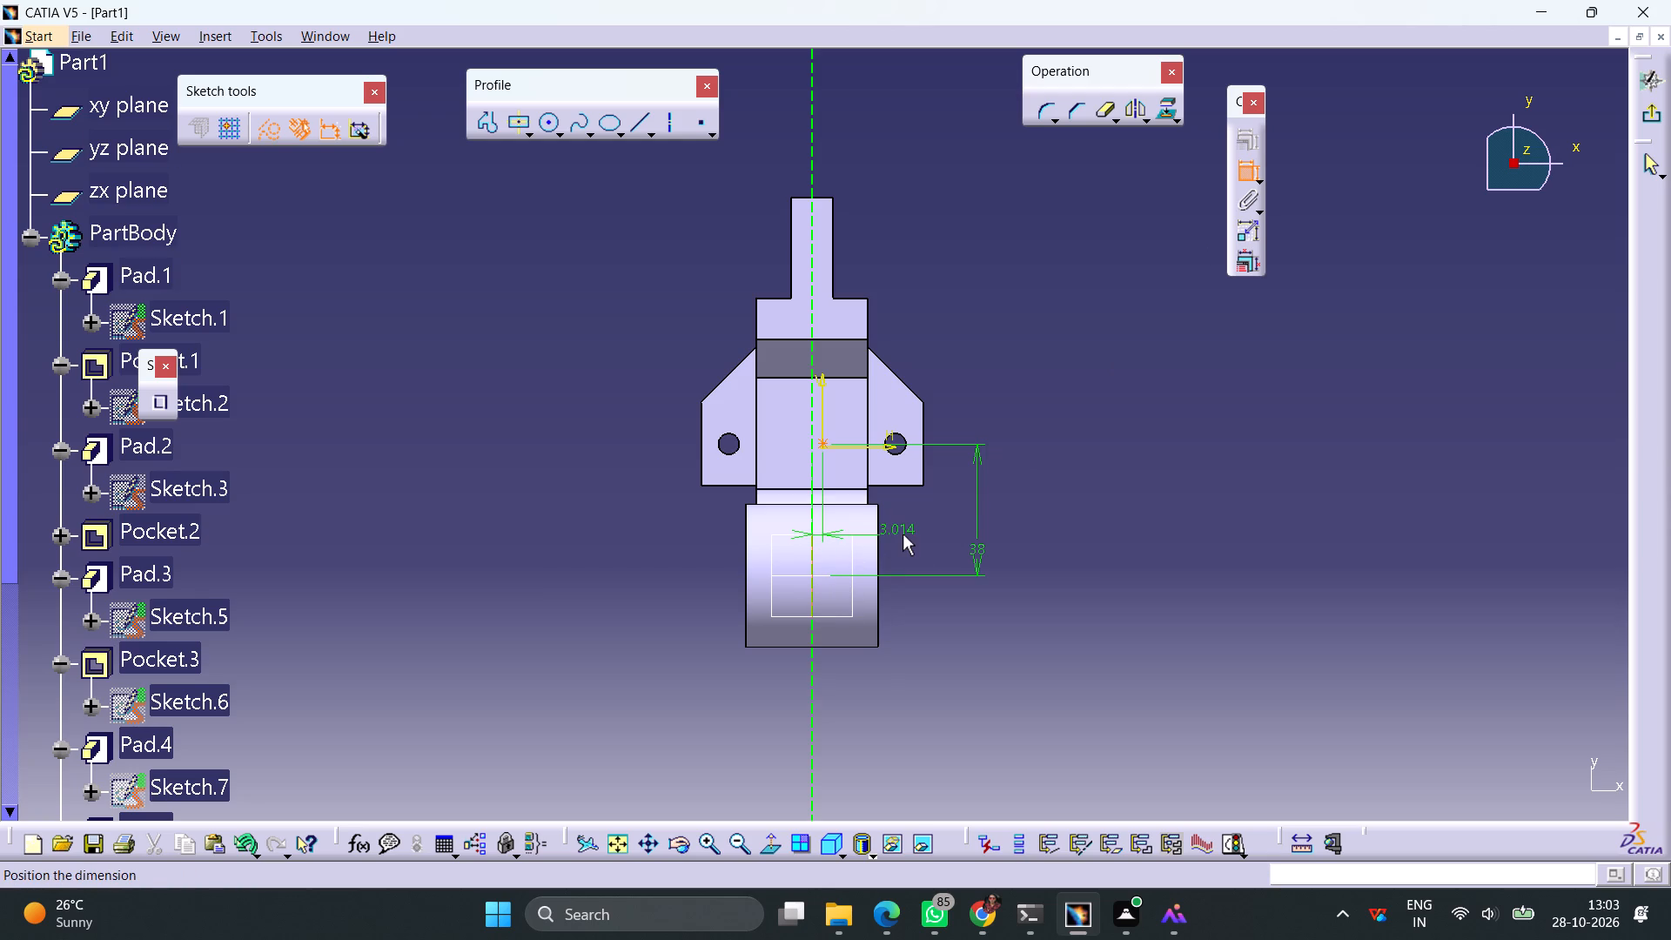
{"action": "right_click", "coordinate": [903, 534]}
{"action": "left_click", "coordinate": [963, 628]}
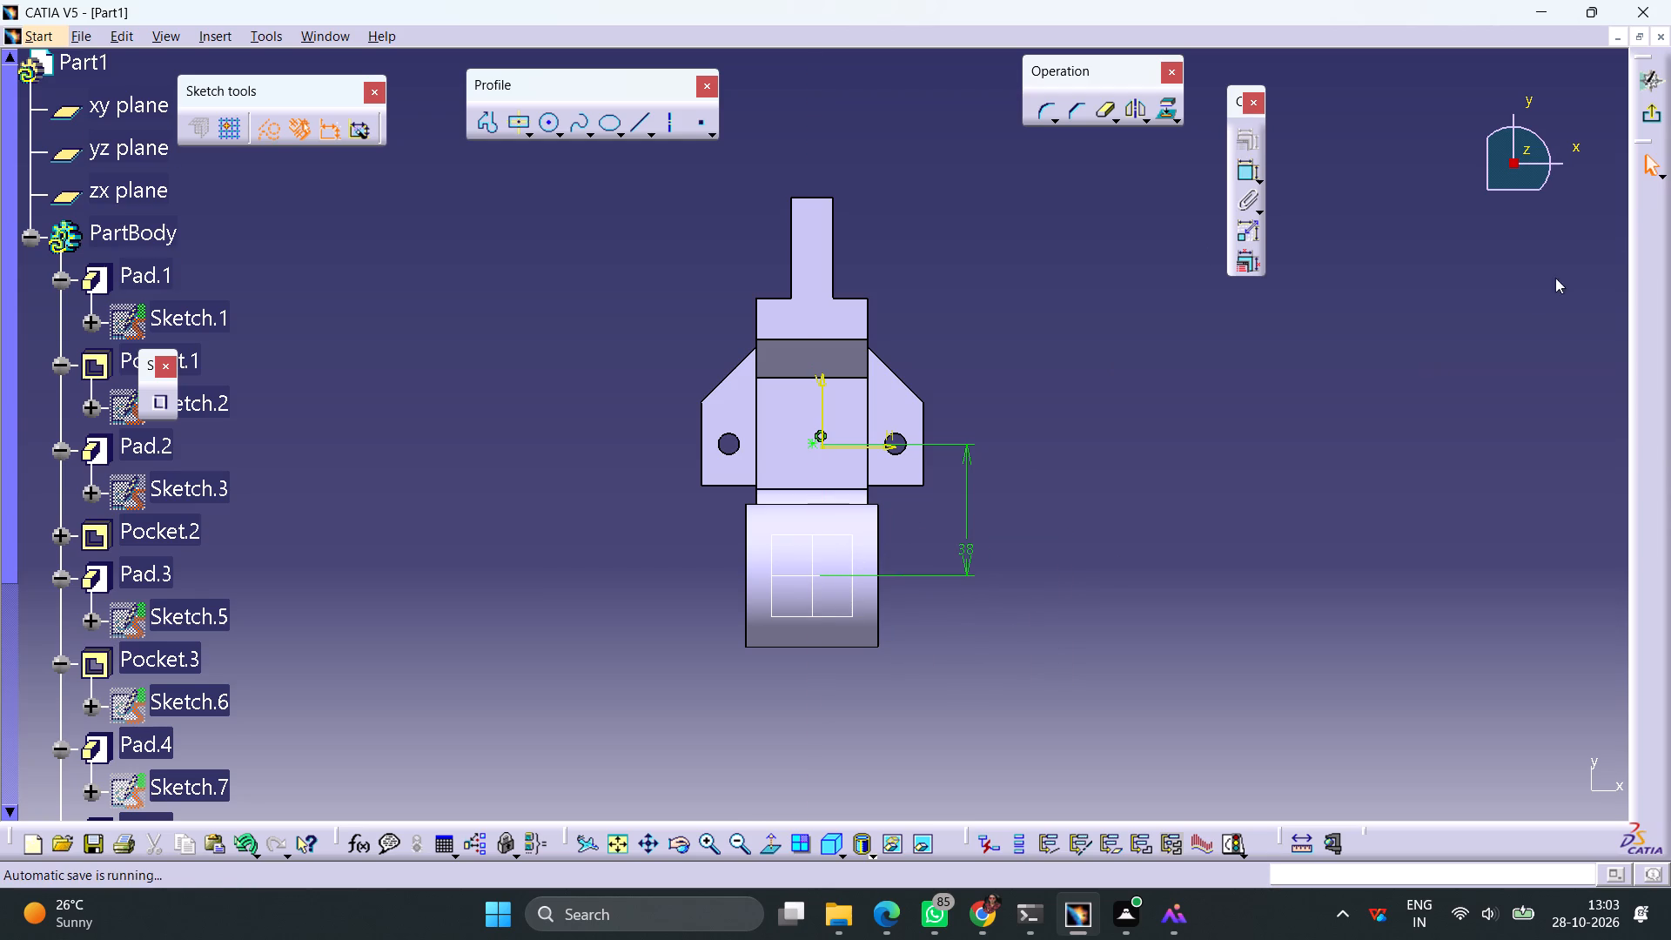
{"action": "left_click", "coordinate": [1650, 116]}
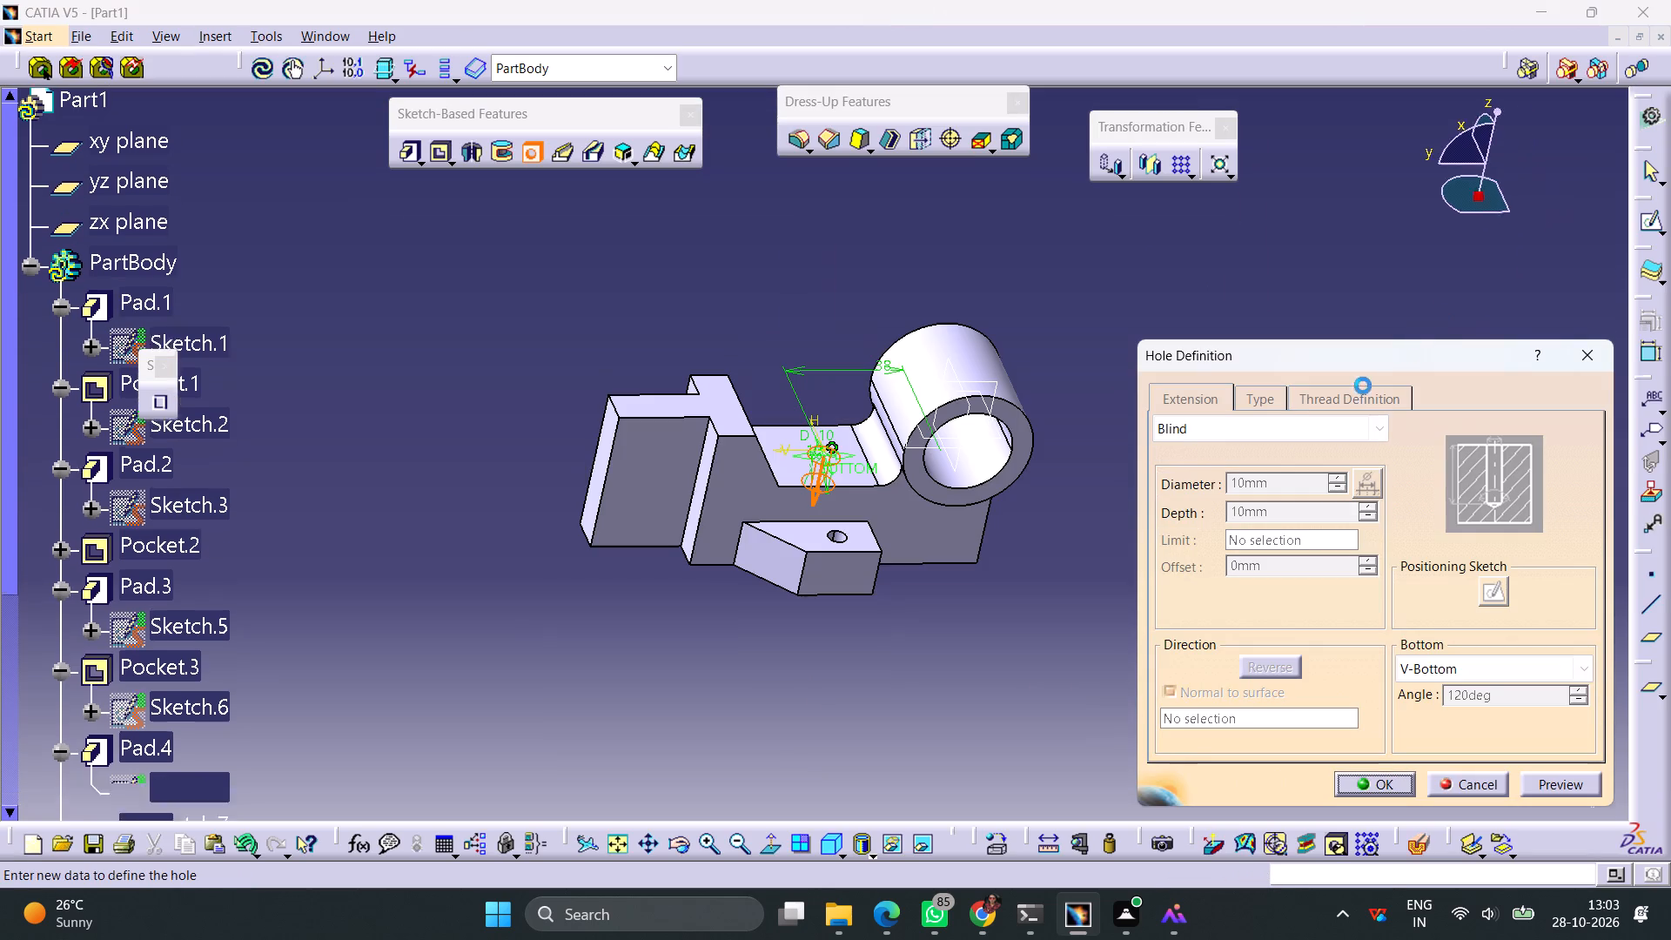
Make the hole counterbored with a counterbore diameter of 25 mm and a depth of 2 mm.
{"action": "left_click", "coordinate": [1265, 405]}
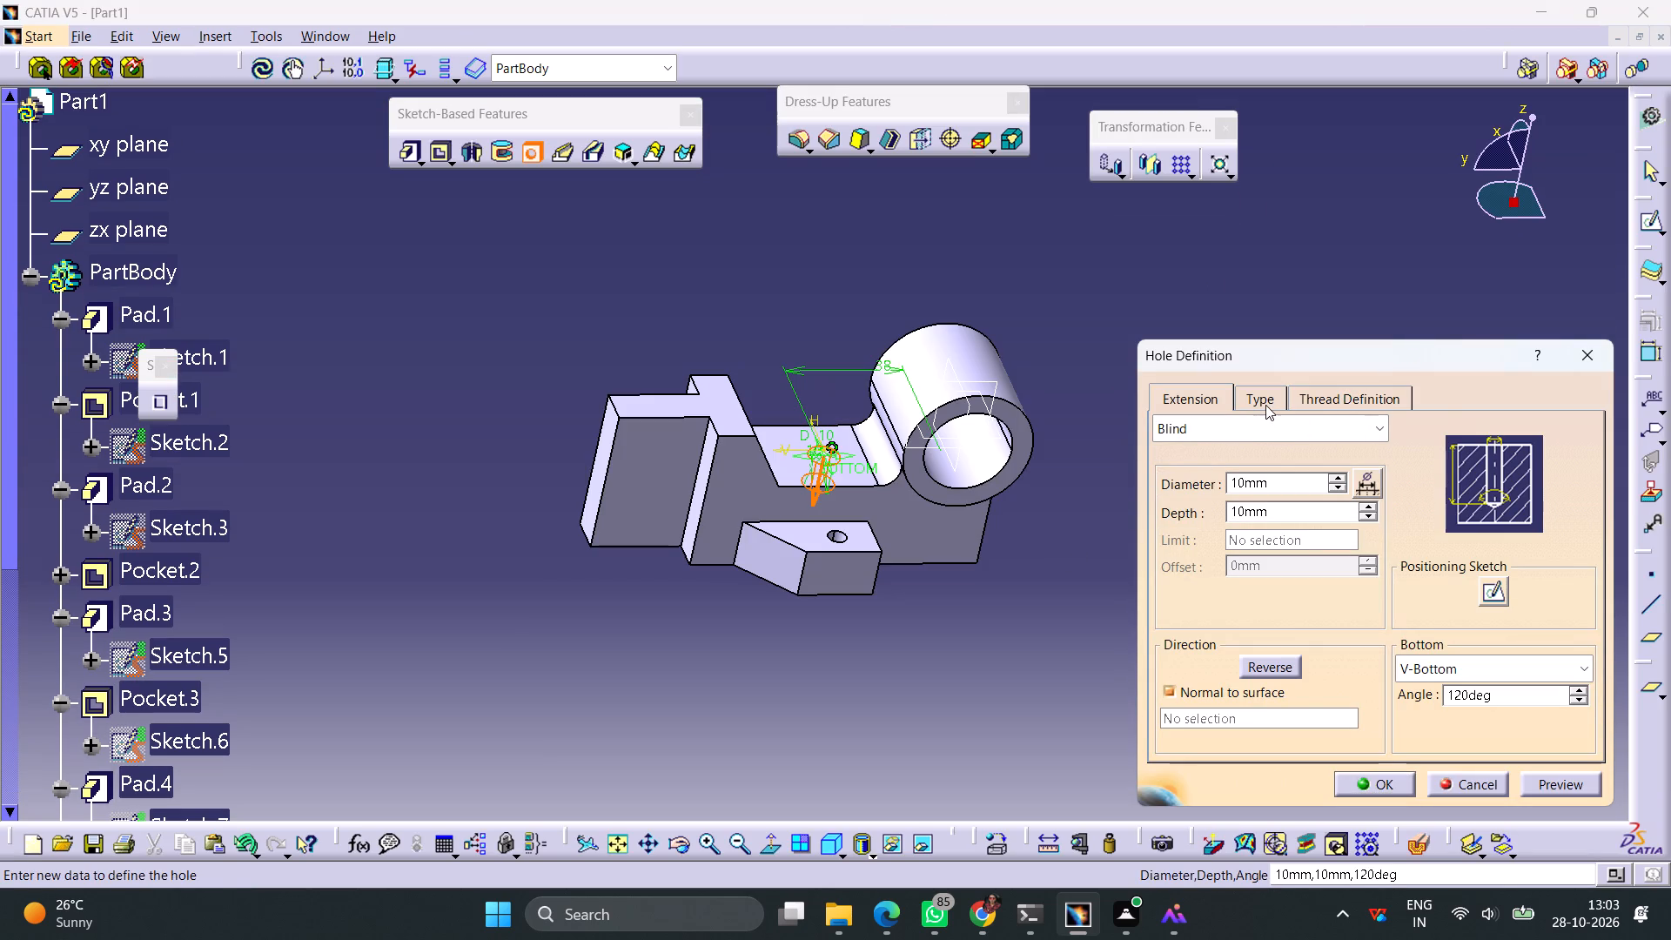
{"action": "left_click", "coordinate": [1304, 424]}
{"action": "left_click", "coordinate": [1224, 500]}
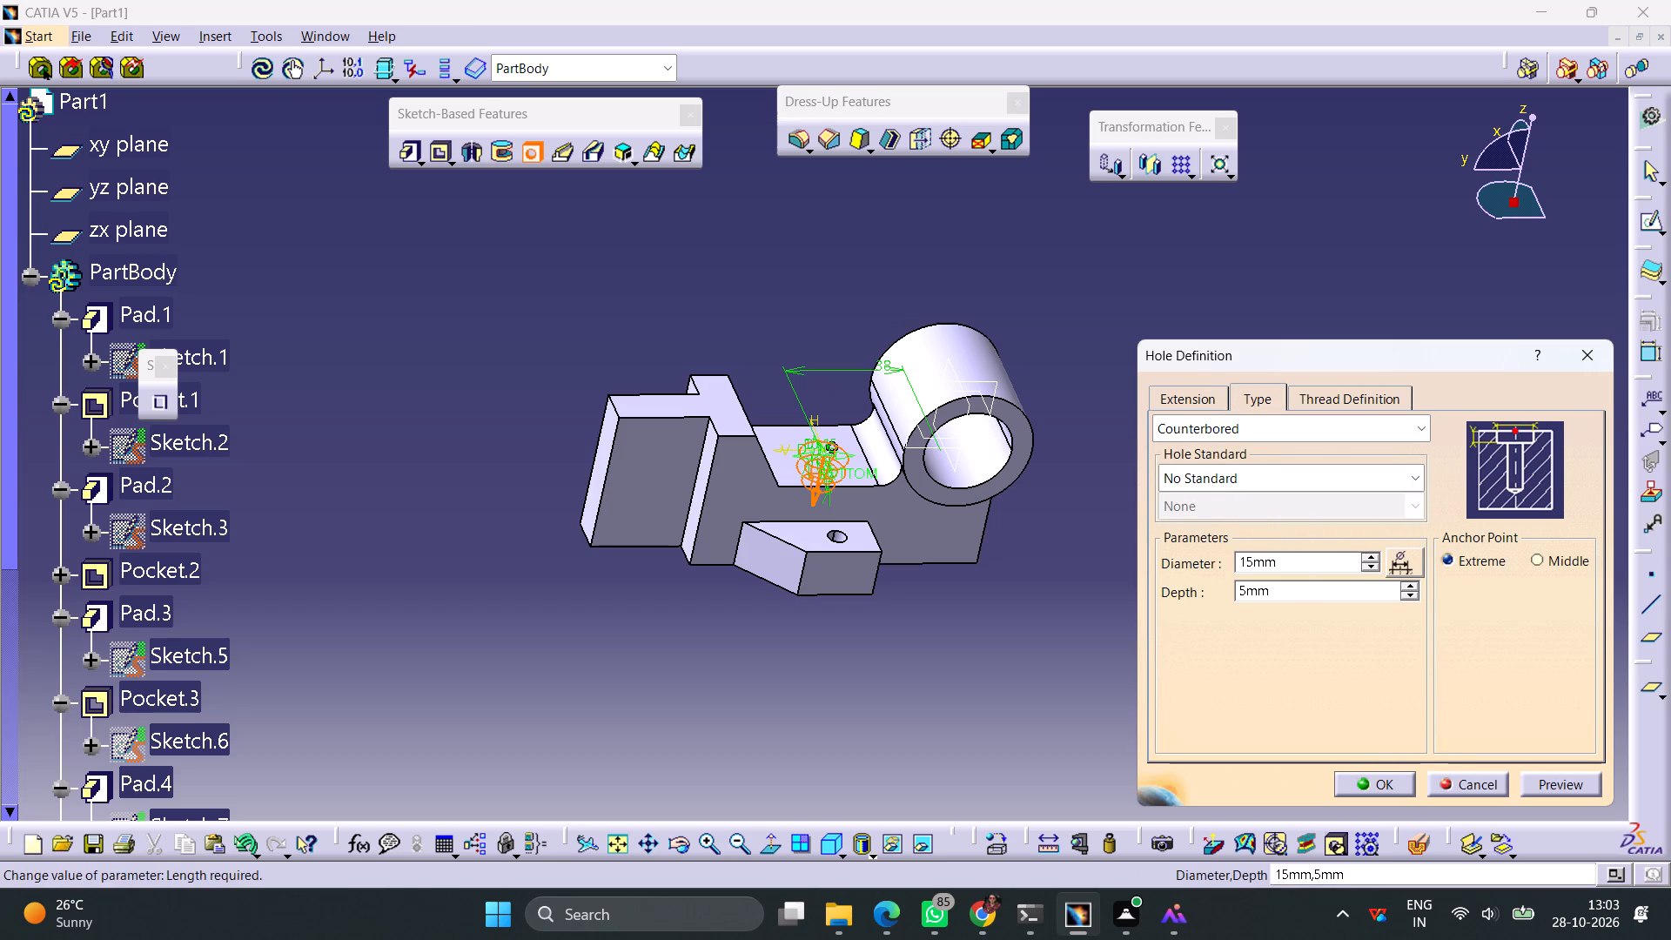
{"action": "left_click_drag", "start_coordinate": [1287, 557], "coordinate": [1204, 566]}
{"action": "type", "text": "25"}
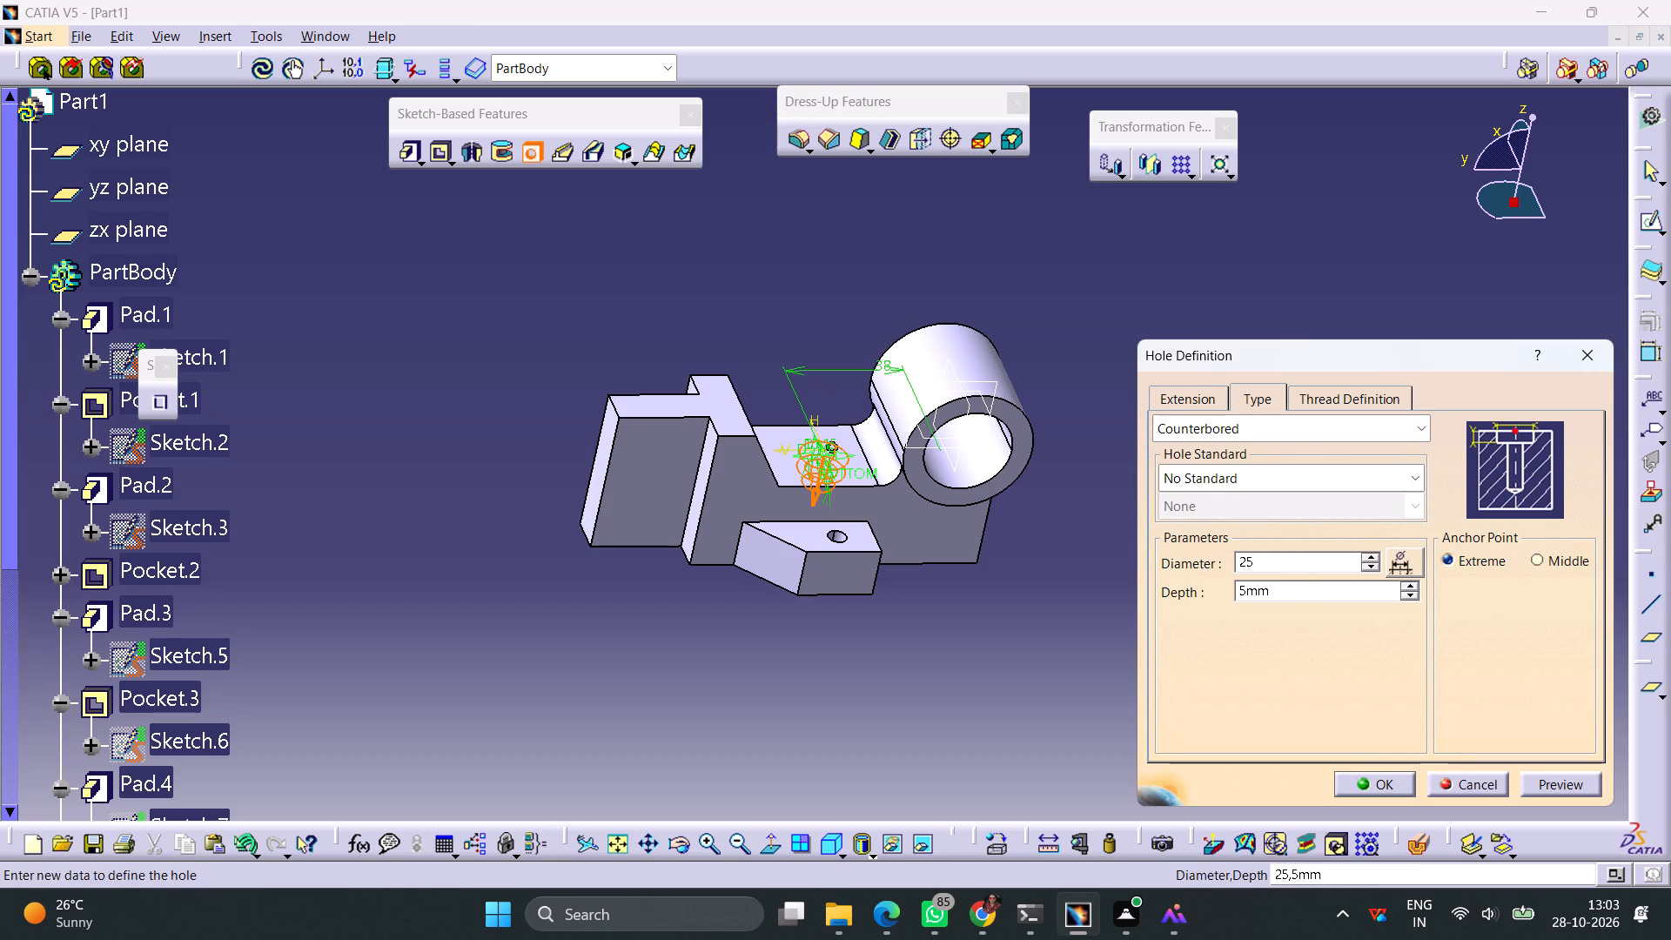
{"action": "left_click", "coordinate": [1297, 598]}
{"action": "left_click_drag", "start_coordinate": [1297, 598], "coordinate": [1211, 597]}
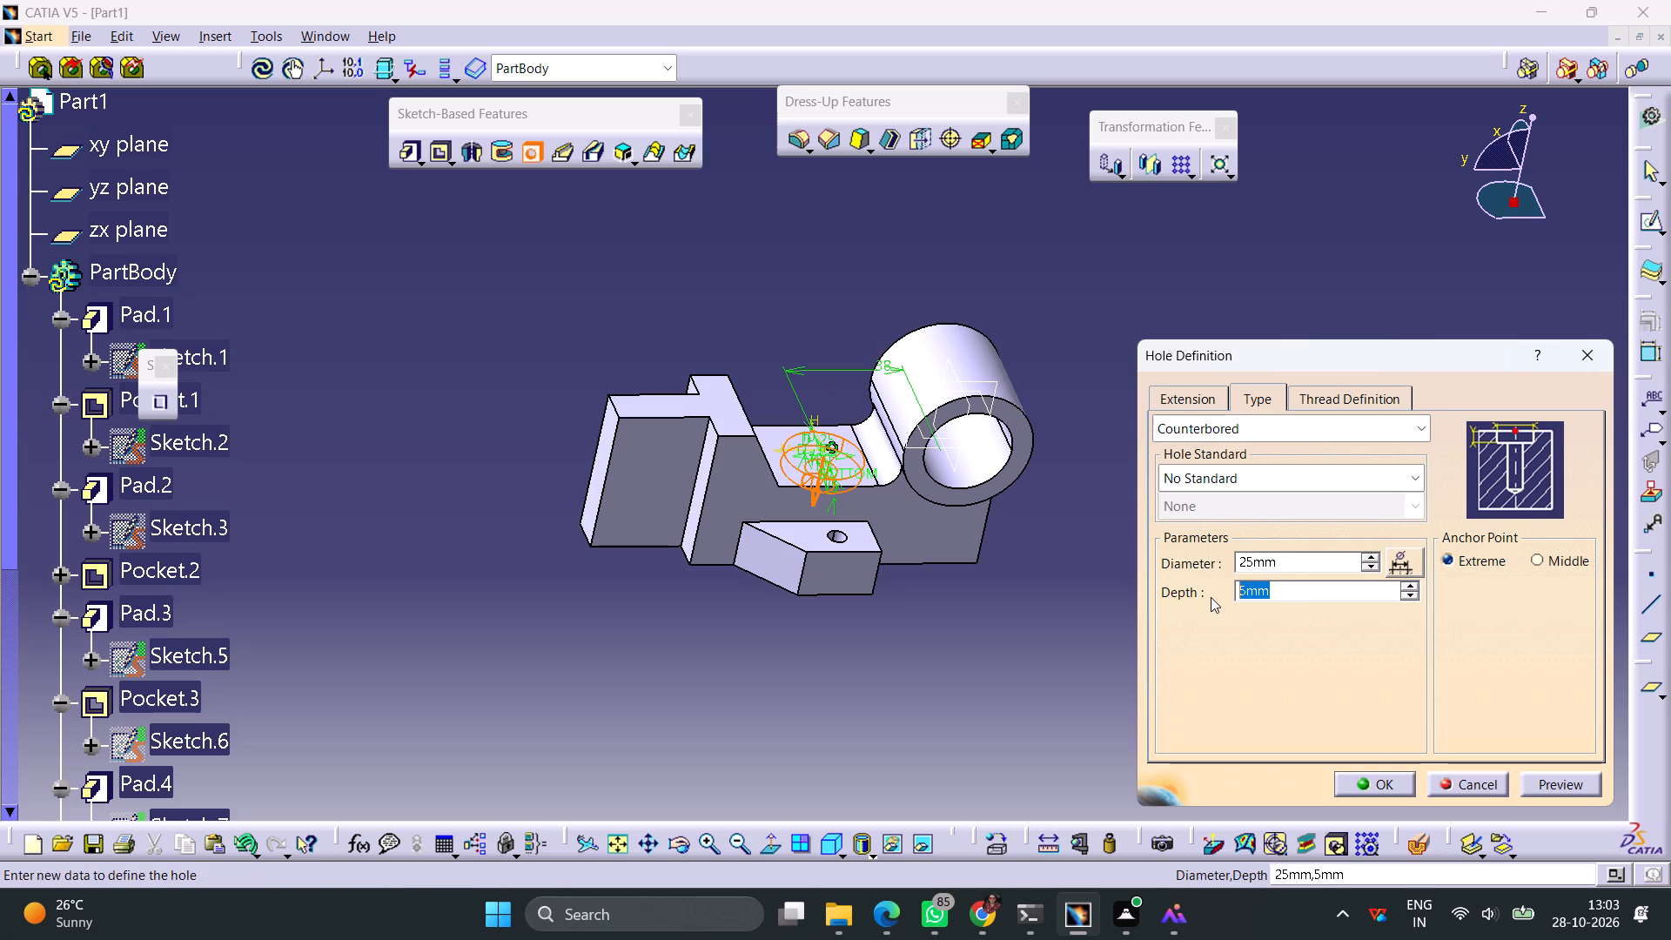
{"action": "key", "text": "2"}
Set the blind hole's diameter to 12 mm and depth to 55 mm, and create it.
{"action": "left_click", "coordinate": [1187, 397]}
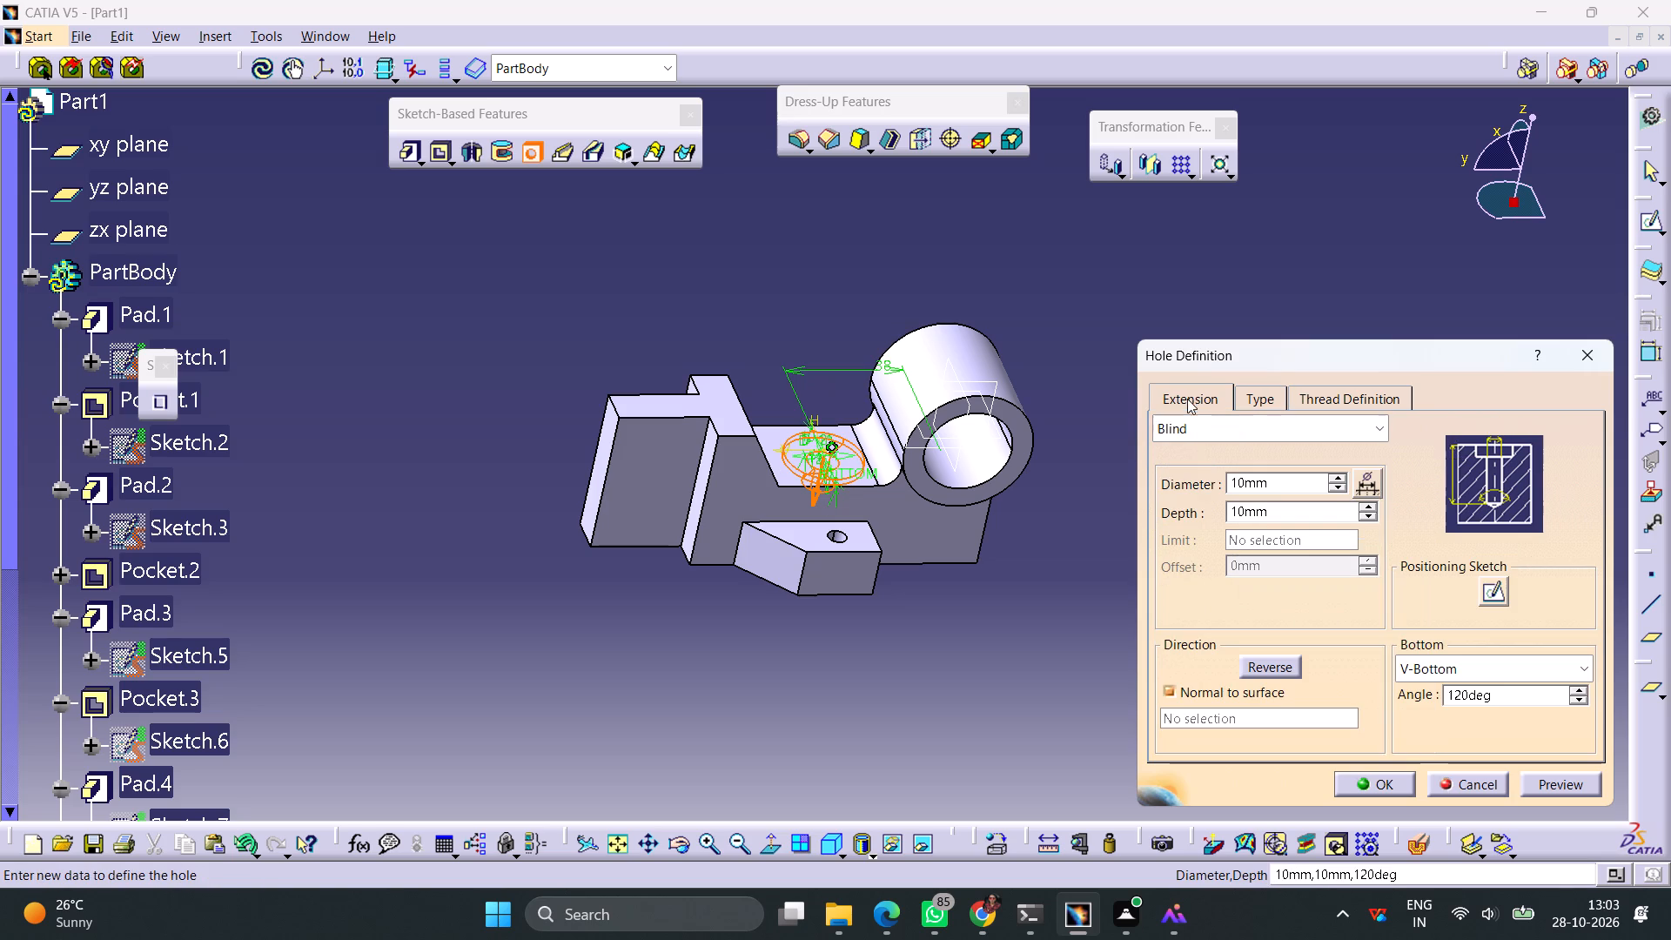
{"action": "left_click_drag", "start_coordinate": [1278, 487], "coordinate": [1191, 486]}
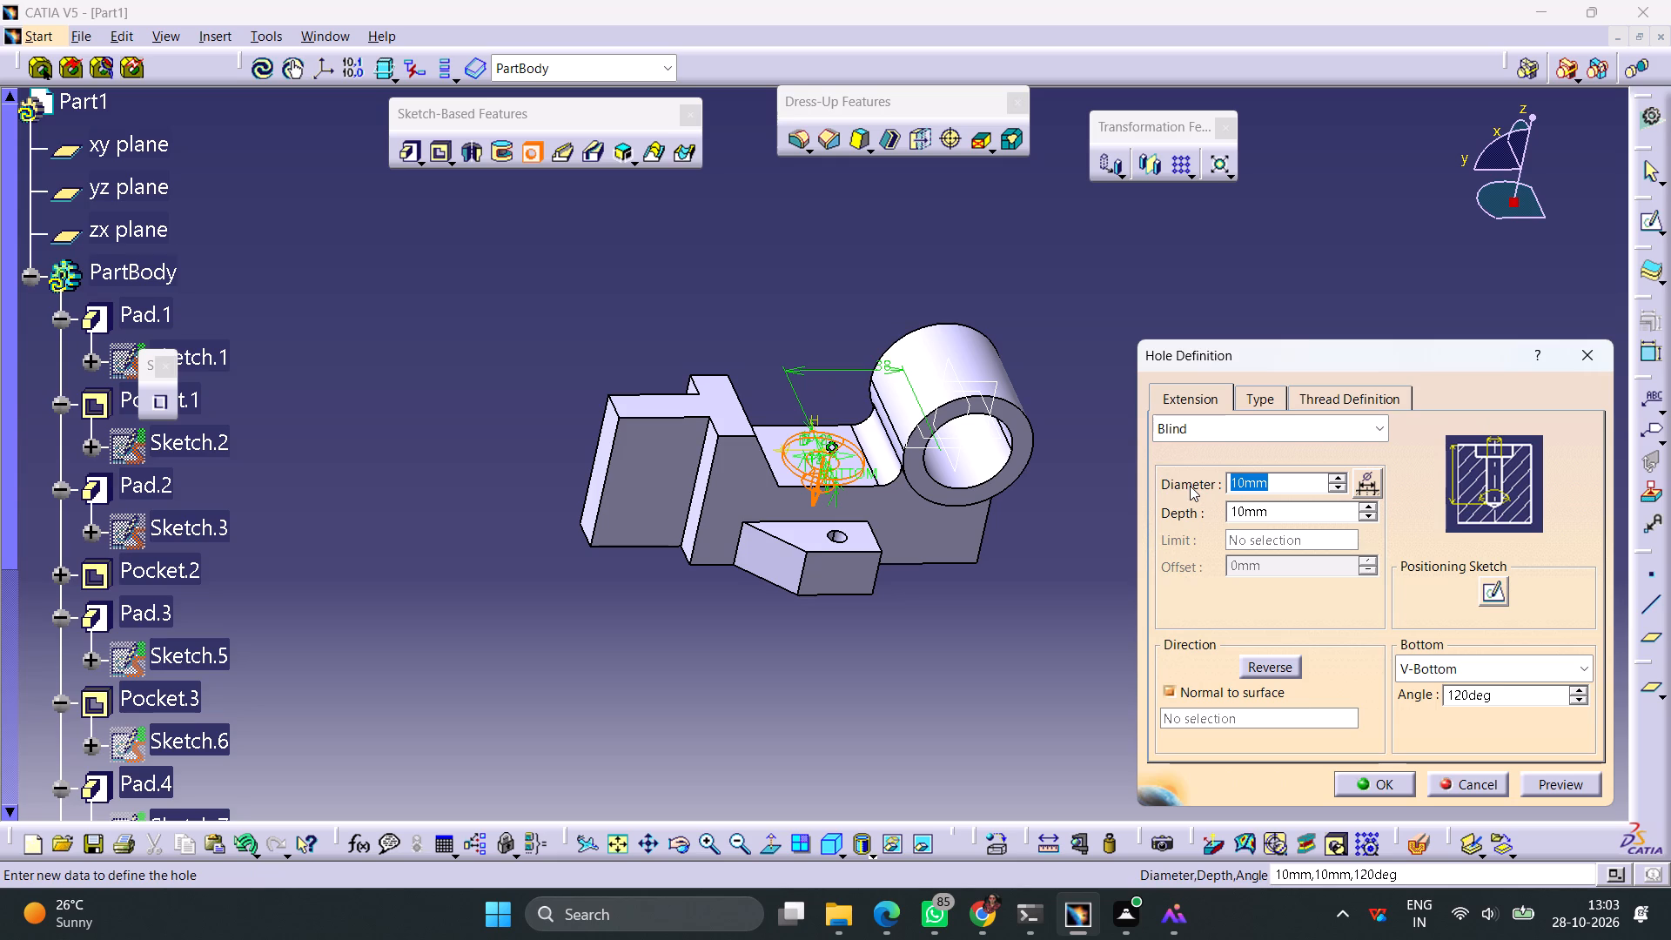
{"action": "type", "text": "12"}
{"action": "left_click", "coordinate": [1275, 508]}
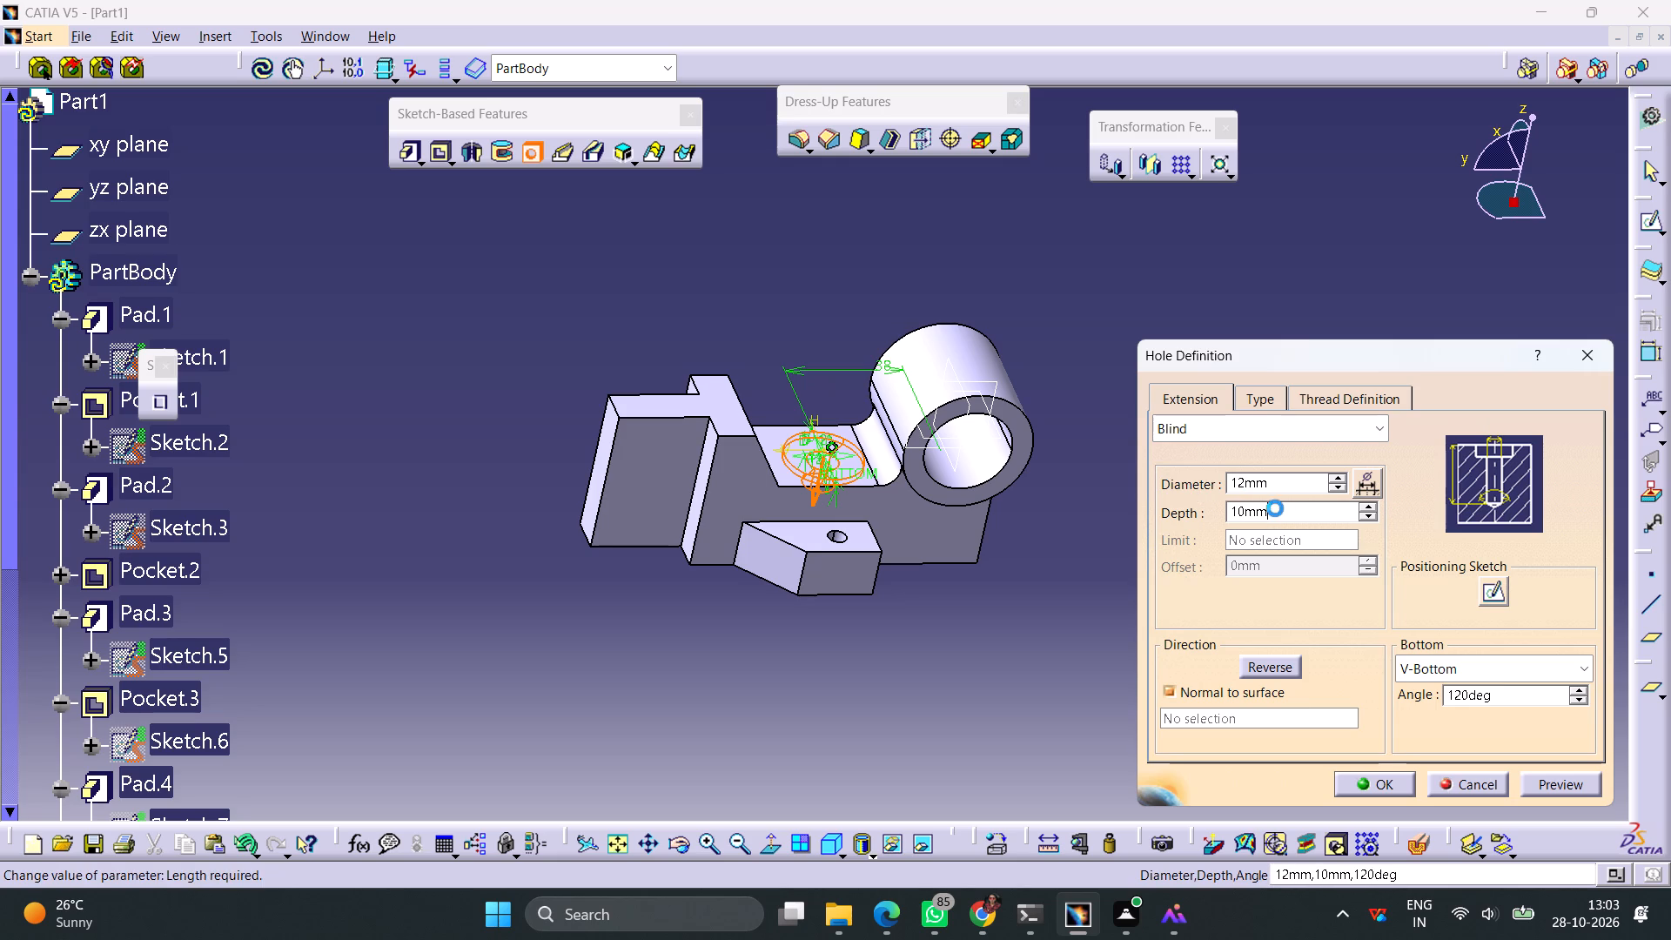
{"action": "left_click_drag", "start_coordinate": [1275, 508], "coordinate": [1172, 513]}
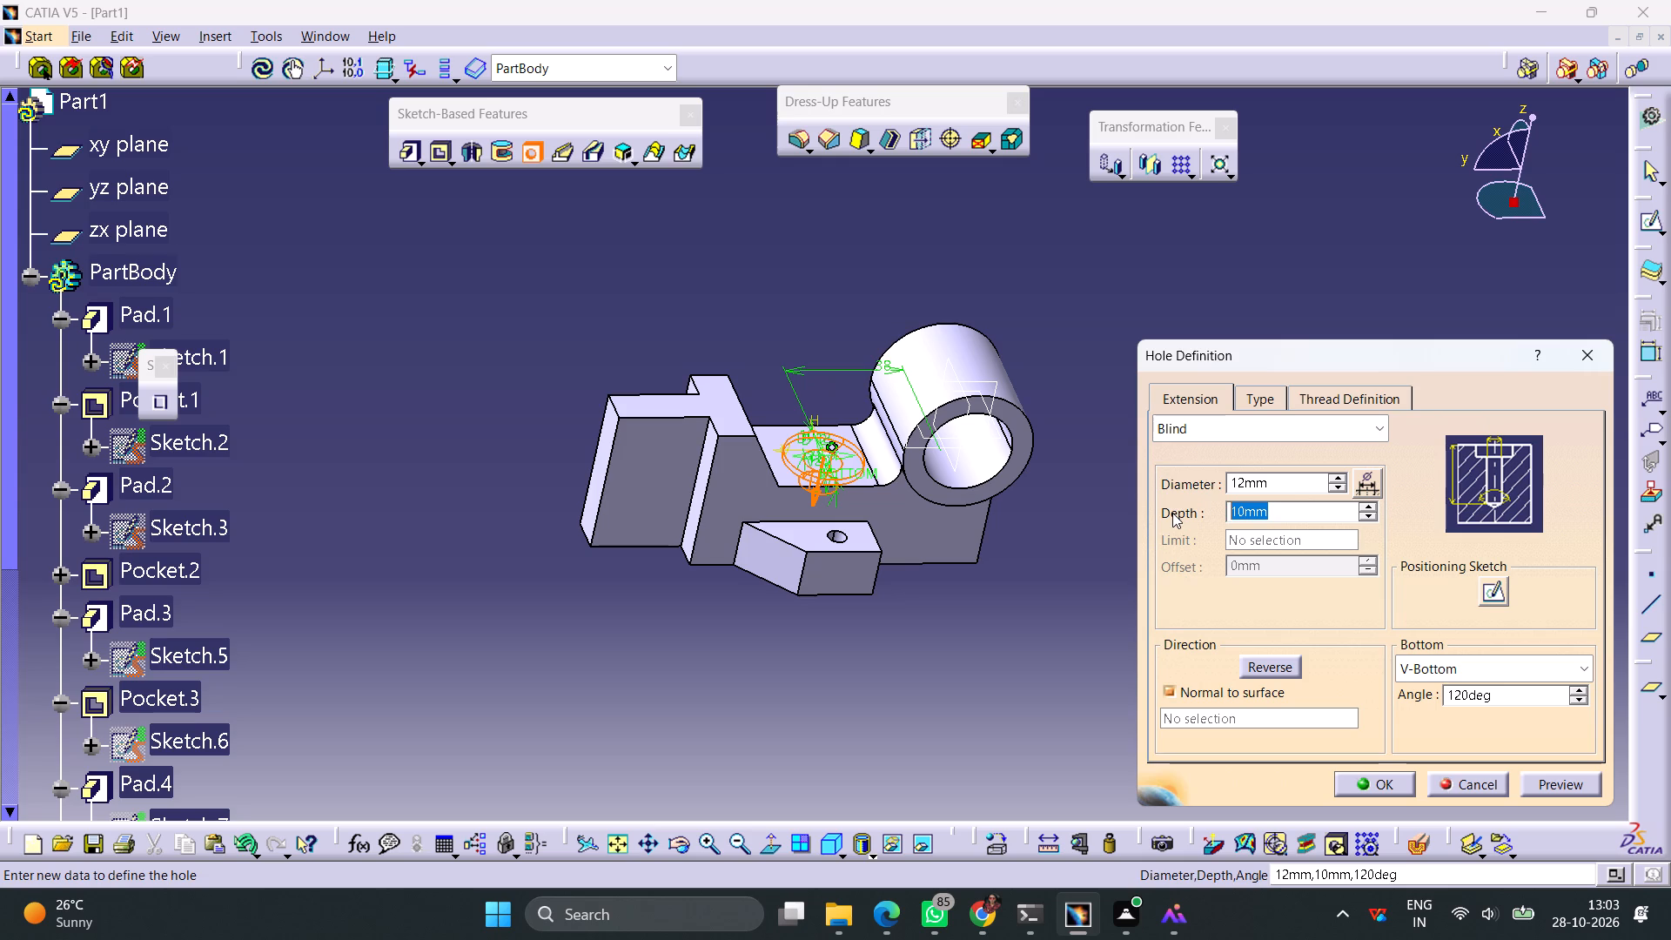
{"action": "type", "text": "55"}
{"action": "key", "text": "Return"}
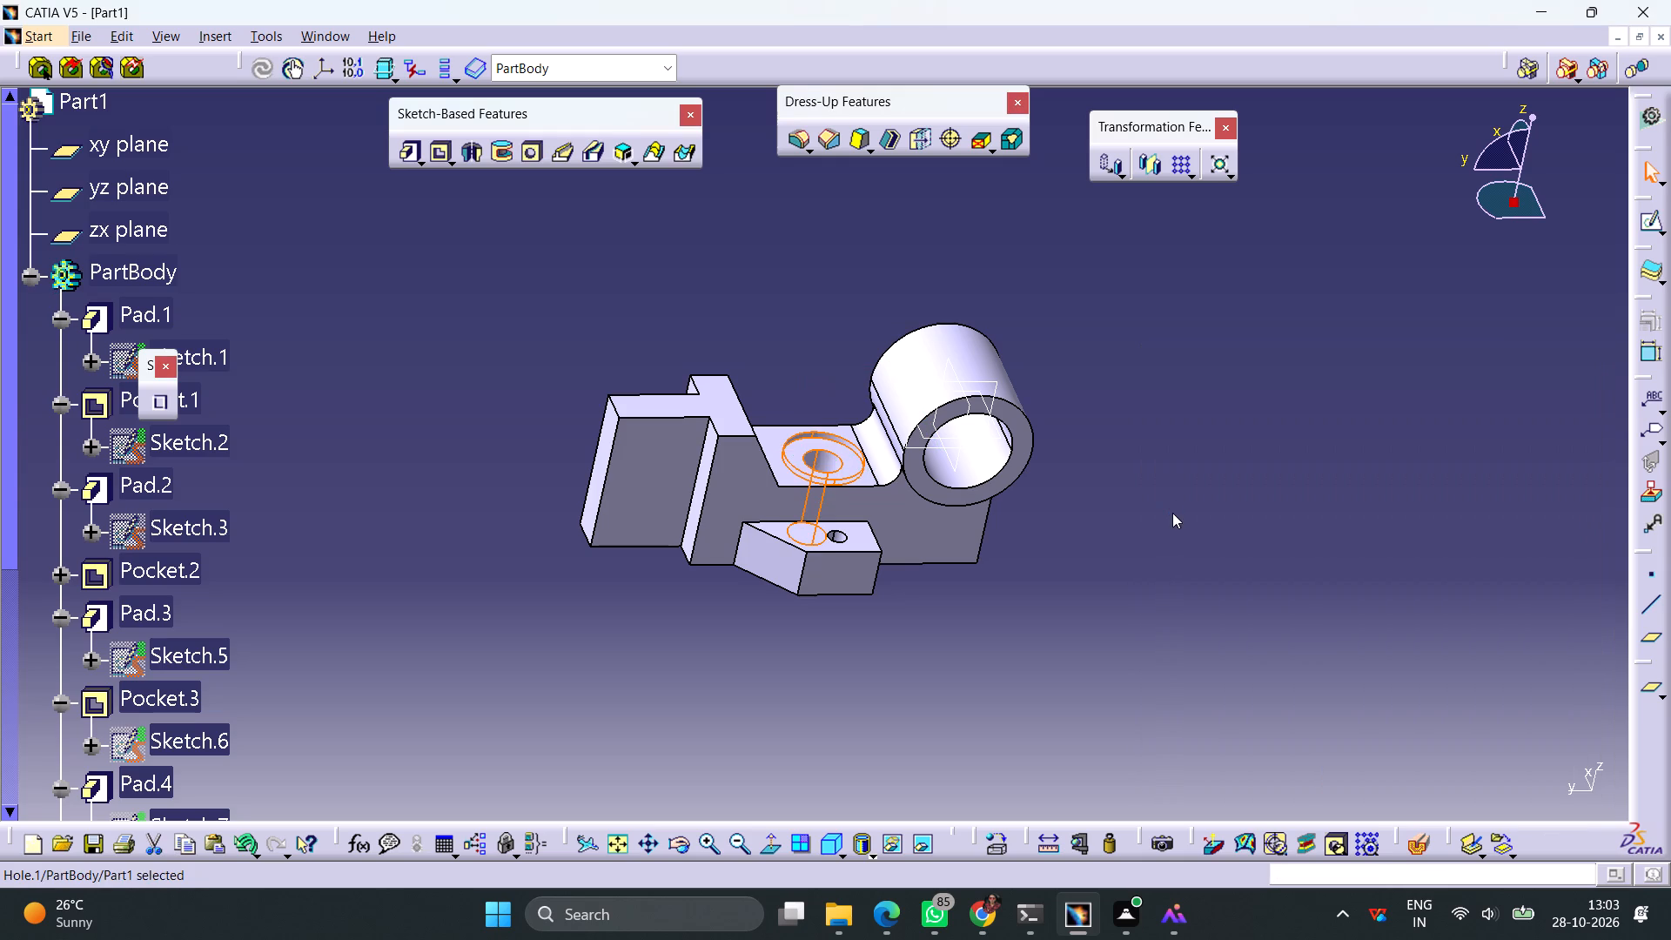
{"action": "left_click", "coordinate": [1050, 503]}
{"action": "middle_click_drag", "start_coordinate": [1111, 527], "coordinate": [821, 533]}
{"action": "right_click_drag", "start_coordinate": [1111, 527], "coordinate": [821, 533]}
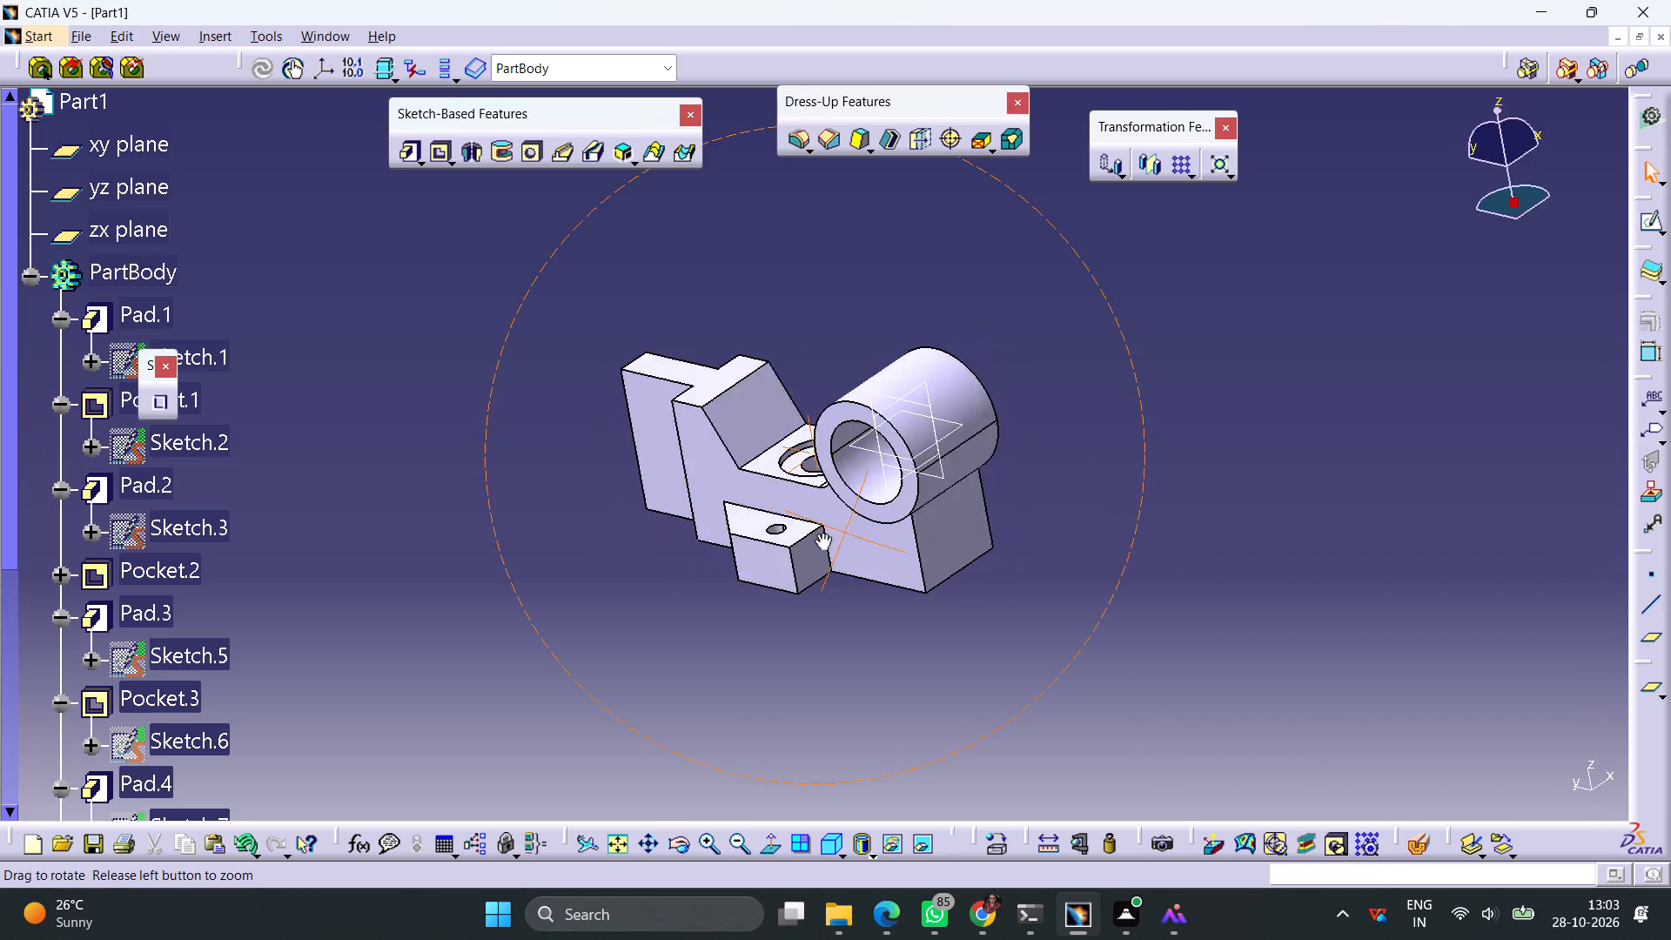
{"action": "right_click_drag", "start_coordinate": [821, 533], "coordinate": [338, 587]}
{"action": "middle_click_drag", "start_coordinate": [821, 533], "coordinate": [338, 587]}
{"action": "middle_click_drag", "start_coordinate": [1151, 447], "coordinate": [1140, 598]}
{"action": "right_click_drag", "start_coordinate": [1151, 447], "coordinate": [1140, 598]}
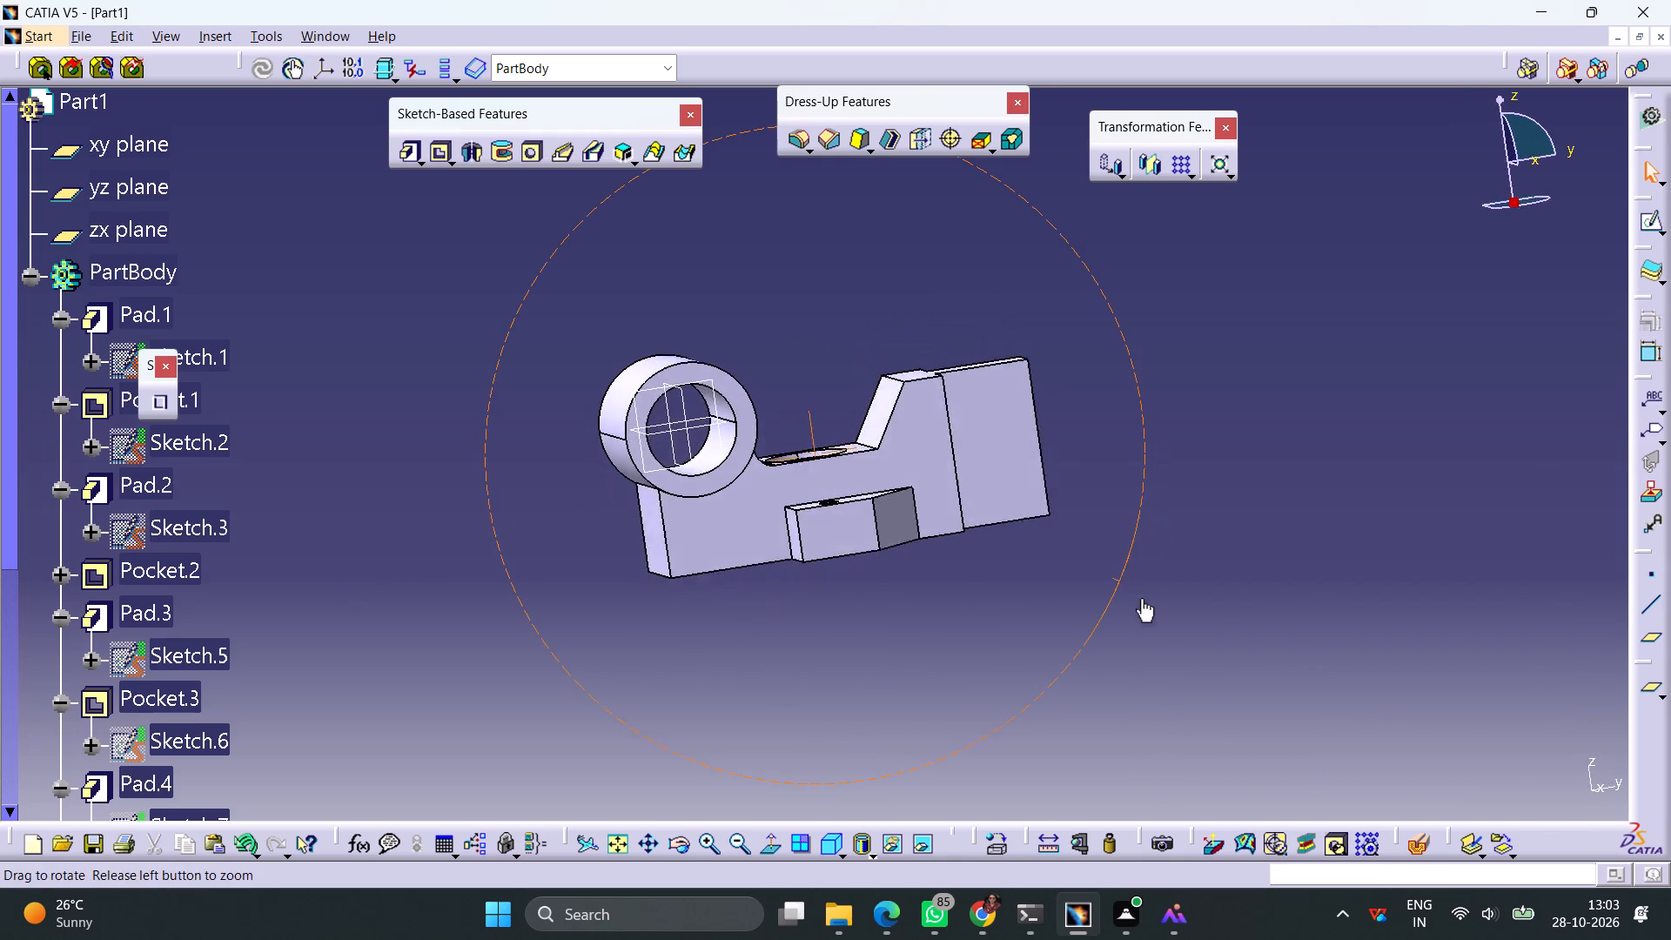
Start a sketch on the stepped side face at the arm's free end and draw a circle about 9.3 mm in diameter in its upper half.
{"action": "right_click_drag", "start_coordinate": [1140, 598], "coordinate": [1120, 655]}
{"action": "middle_click_drag", "start_coordinate": [1140, 598], "coordinate": [1108, 640]}
{"action": "middle_click_drag", "start_coordinate": [886, 325], "coordinate": [778, 444]}
{"action": "right_click_drag", "start_coordinate": [886, 325], "coordinate": [778, 444]}
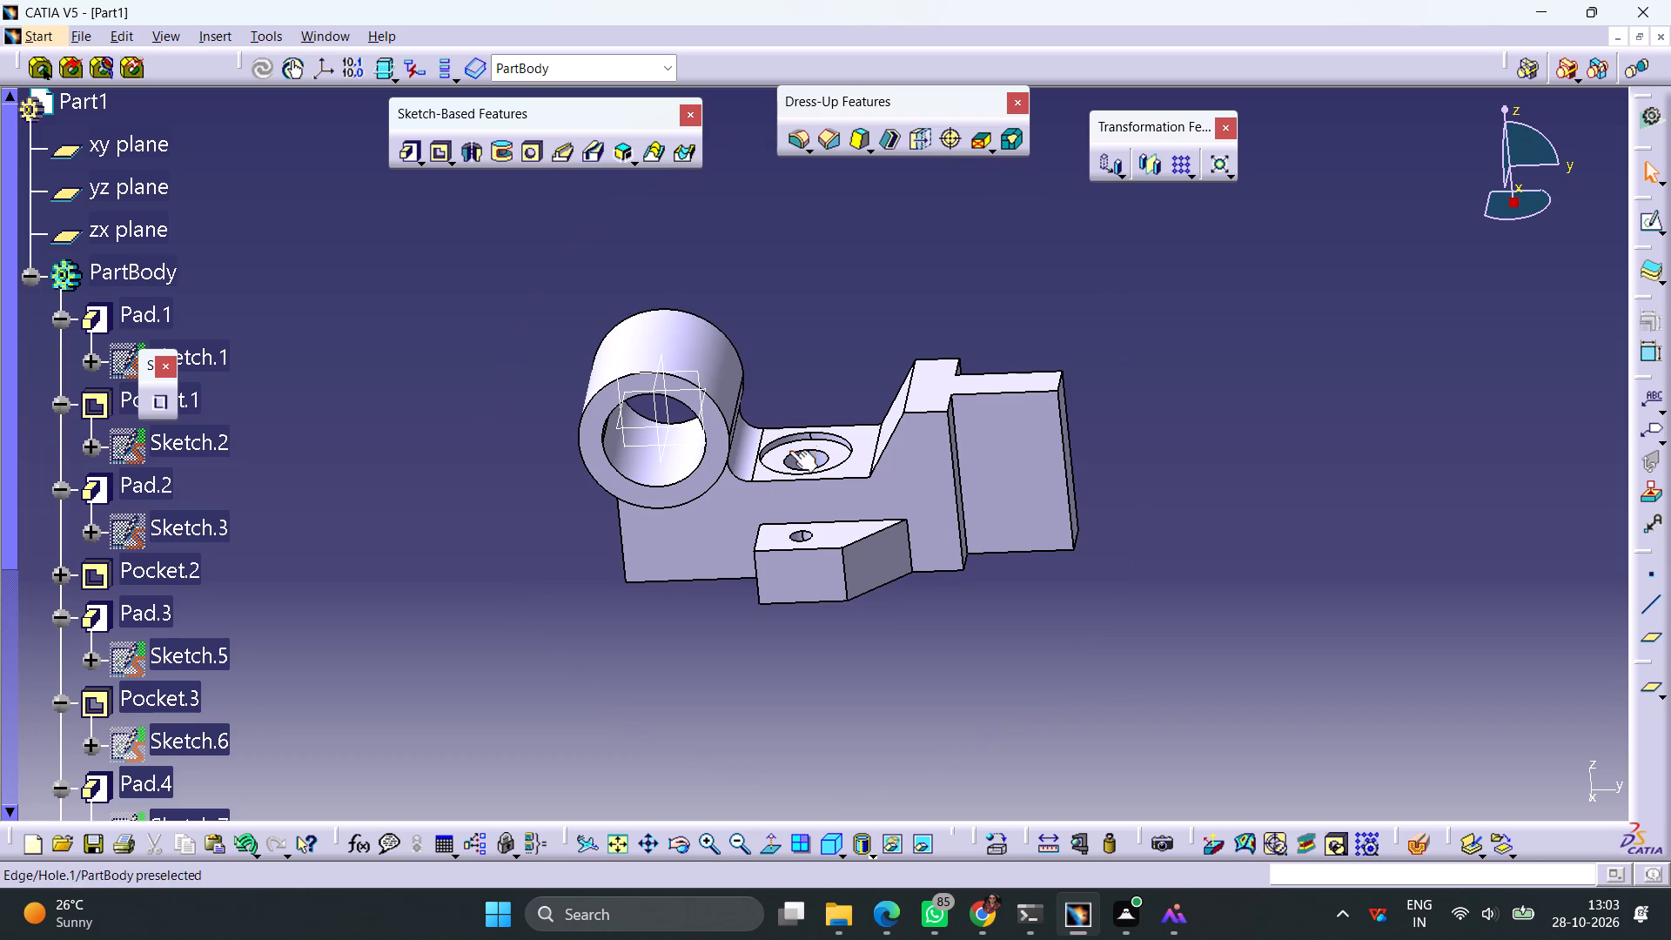
{"action": "left_click", "coordinate": [1050, 477]}
{"action": "left_click", "coordinate": [1650, 218]}
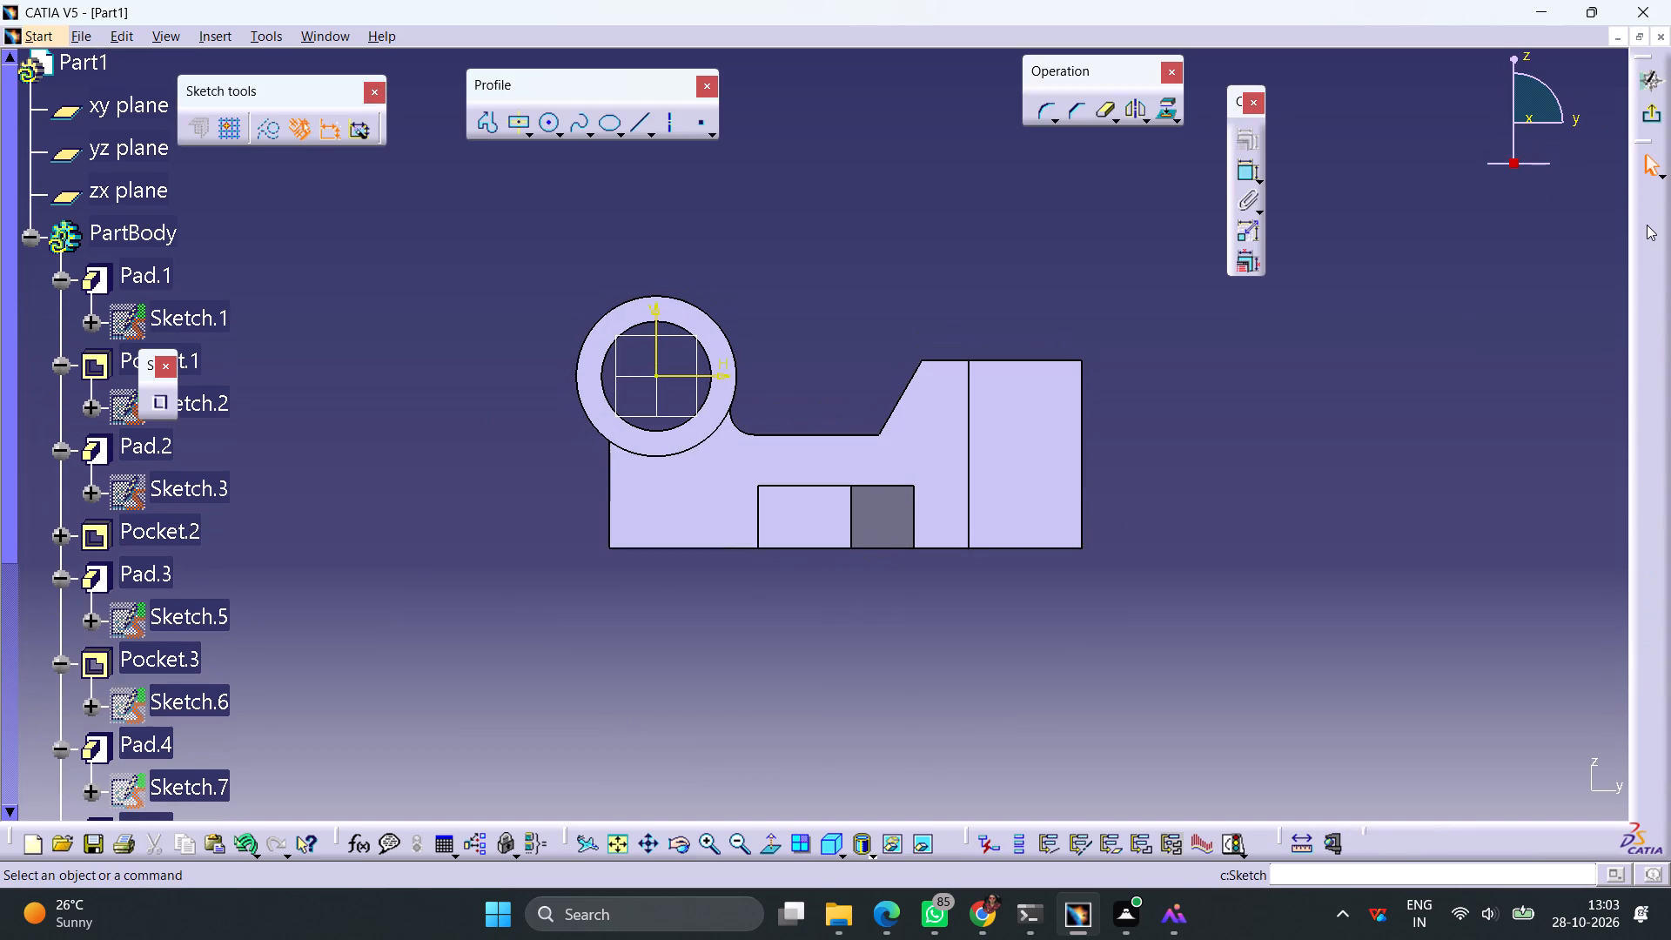
{"action": "left_click", "coordinate": [547, 126]}
{"action": "left_click", "coordinate": [1031, 416]}
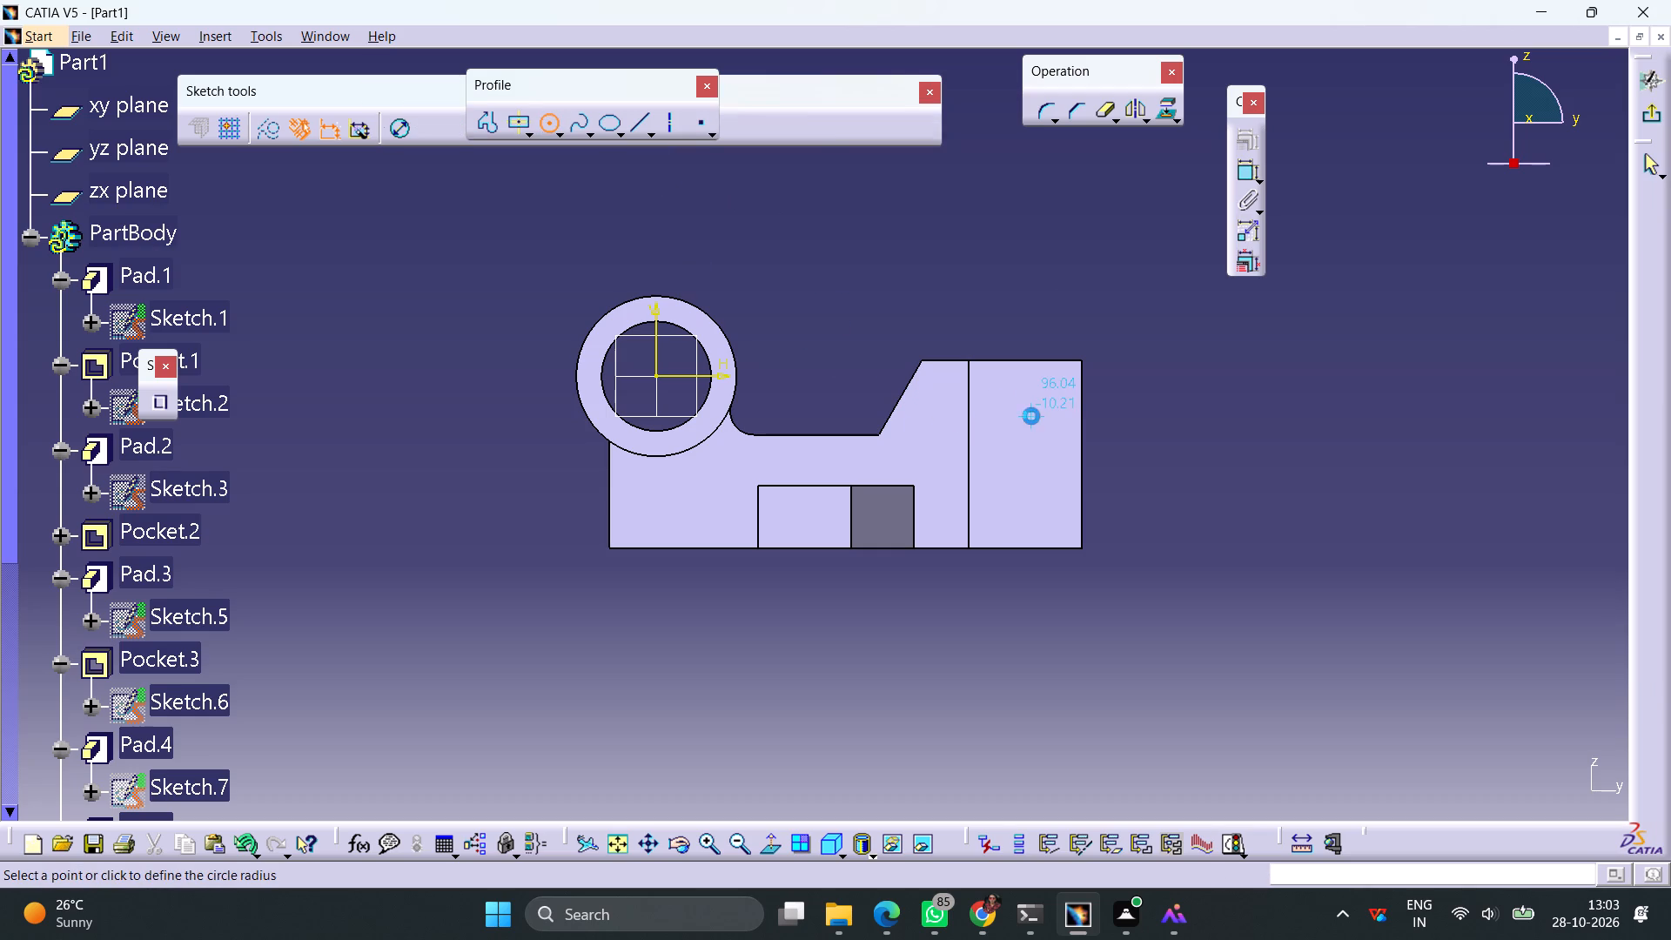
{"action": "left_click", "coordinate": [1043, 399]}
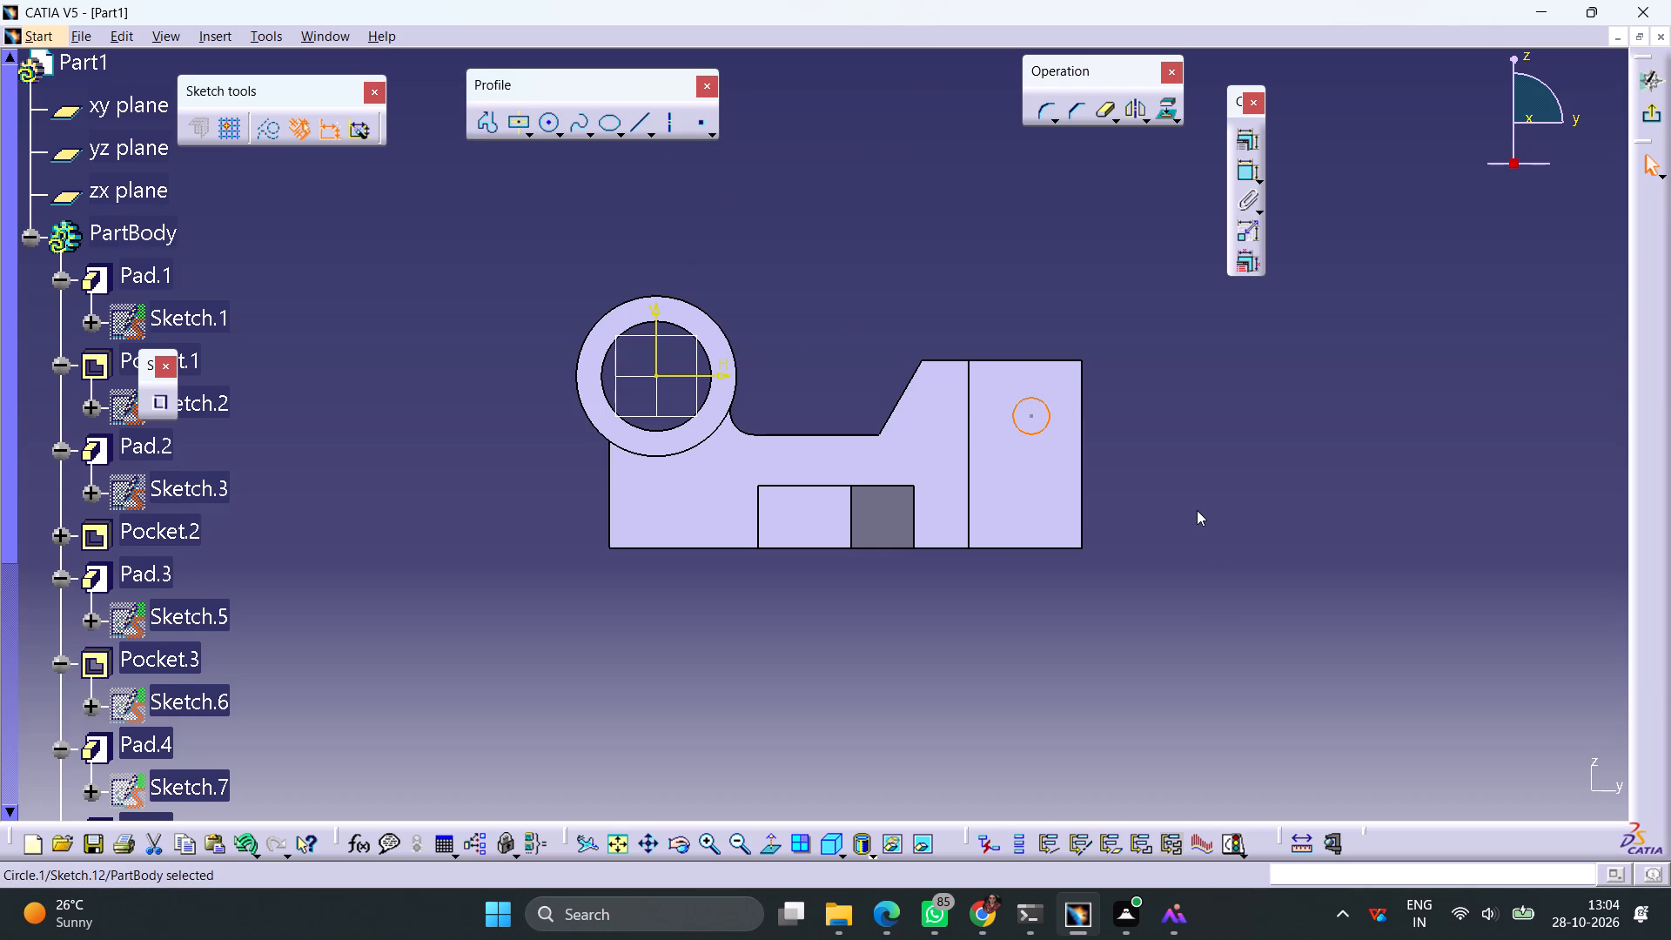
{"action": "left_click", "coordinate": [1197, 510]}
Constrain the circle's centre 13 mm from the top edge of the arm's end face.
{"action": "left_click", "coordinate": [1044, 414]}
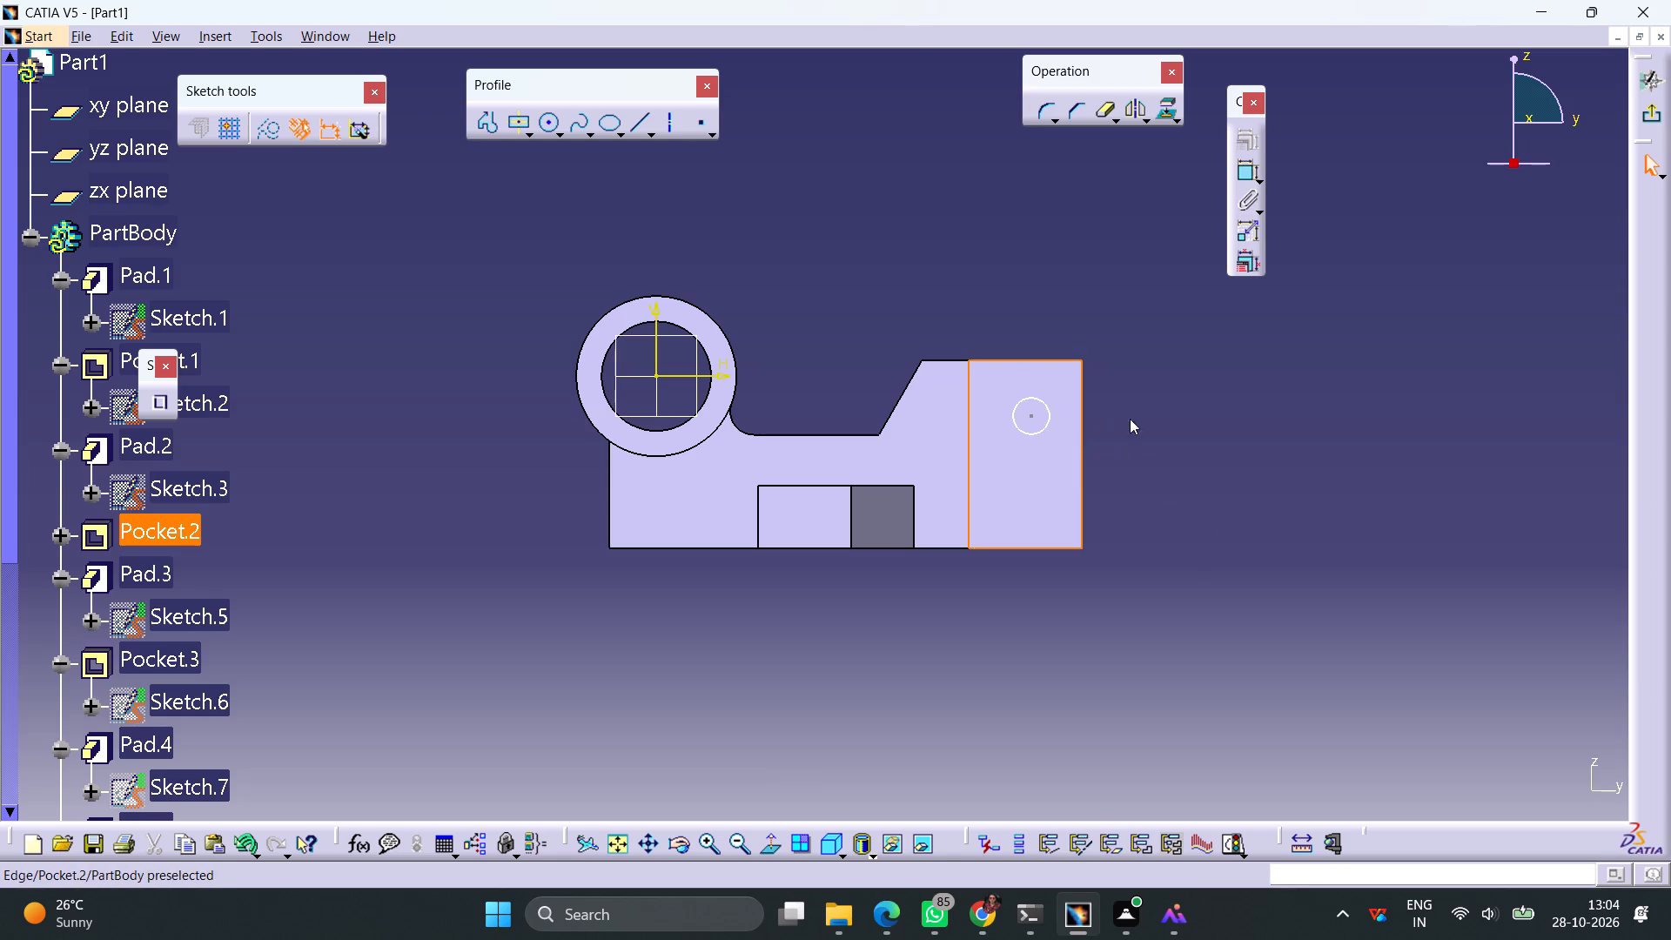
{"action": "left_click", "coordinate": [1165, 419]}
{"action": "left_click", "coordinate": [1030, 414]}
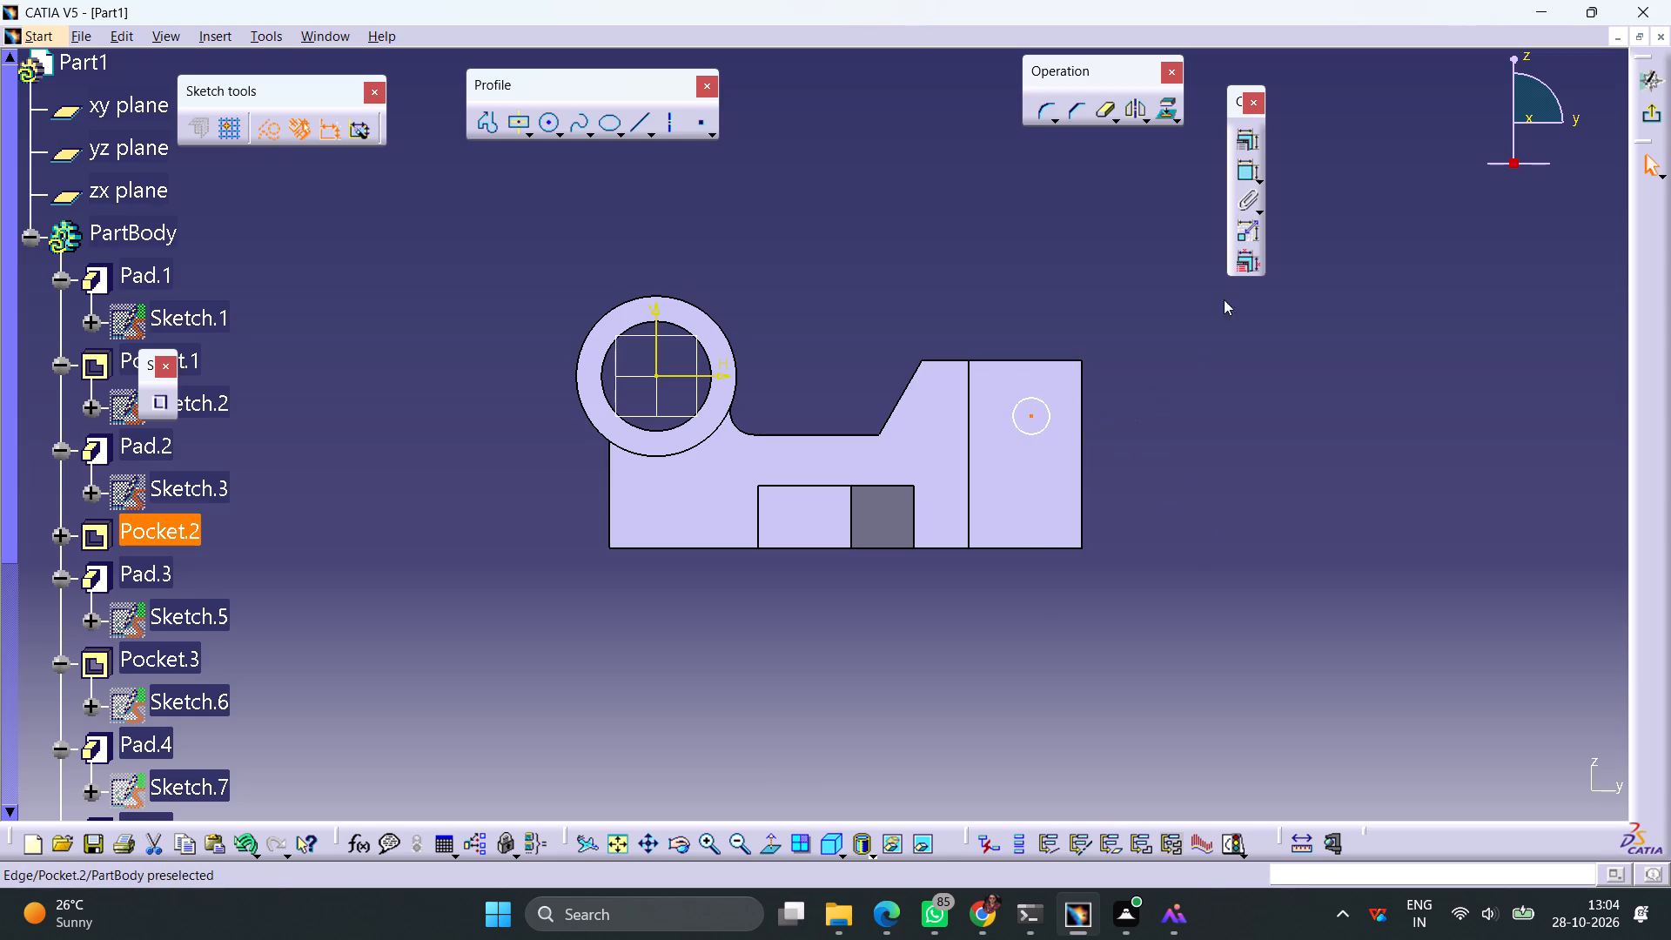
{"action": "left_click", "coordinate": [1238, 169]}
{"action": "left_click", "coordinate": [1034, 361]}
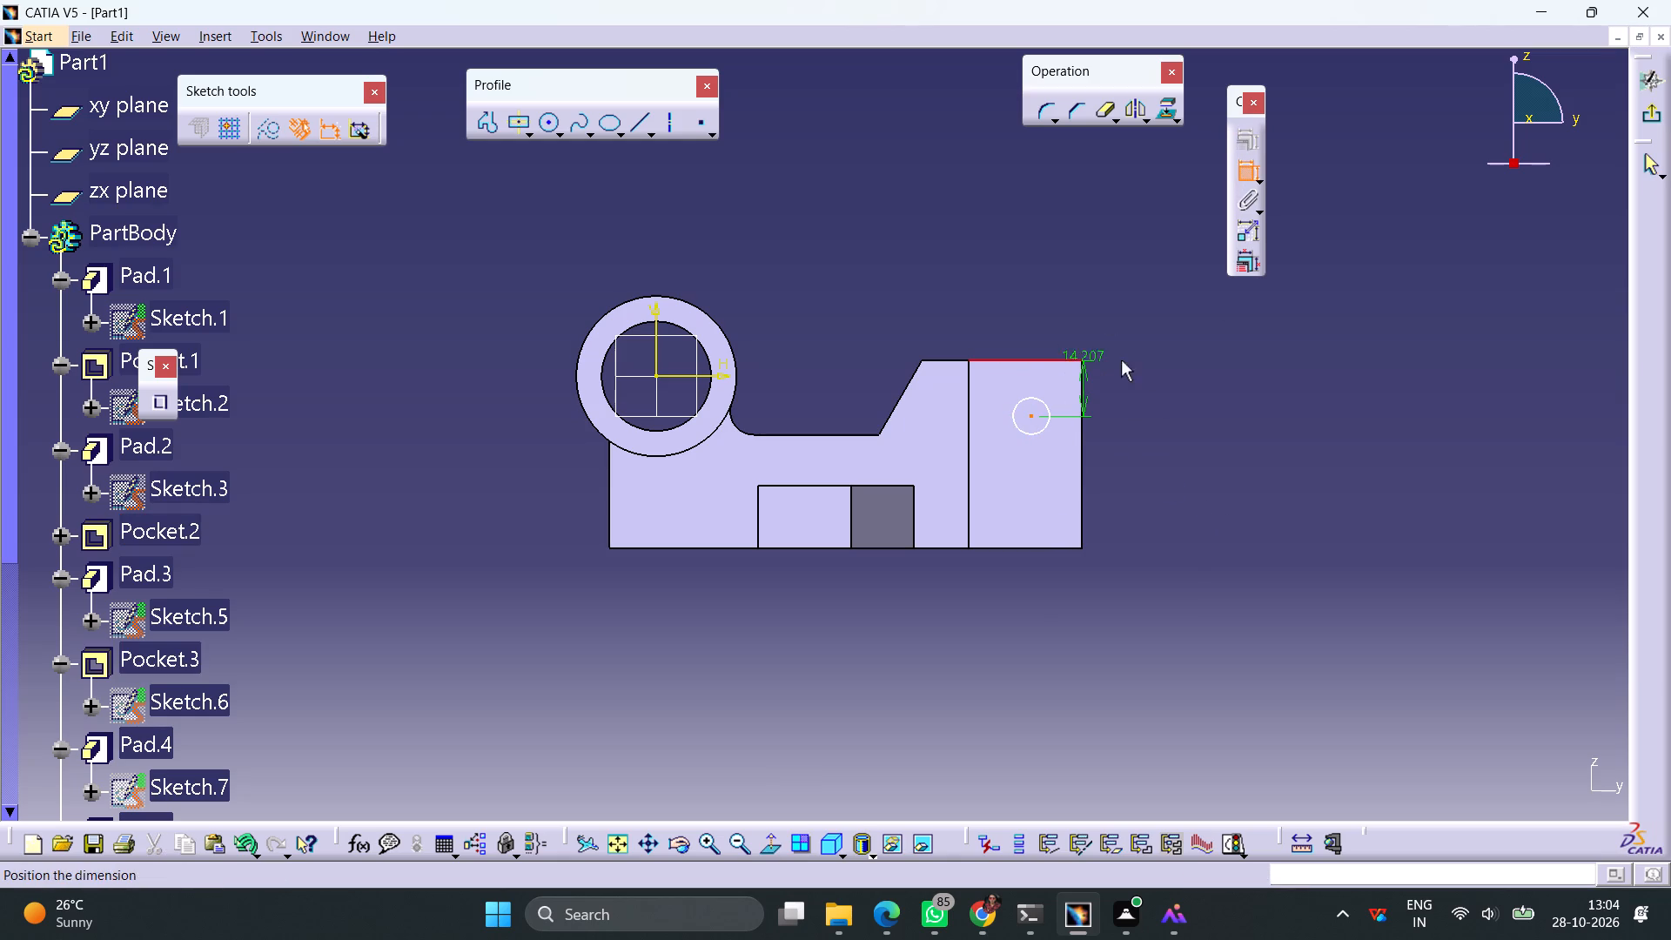
{"action": "left_click", "coordinate": [1092, 317]}
{"action": "double_click", "coordinate": [1088, 314]}
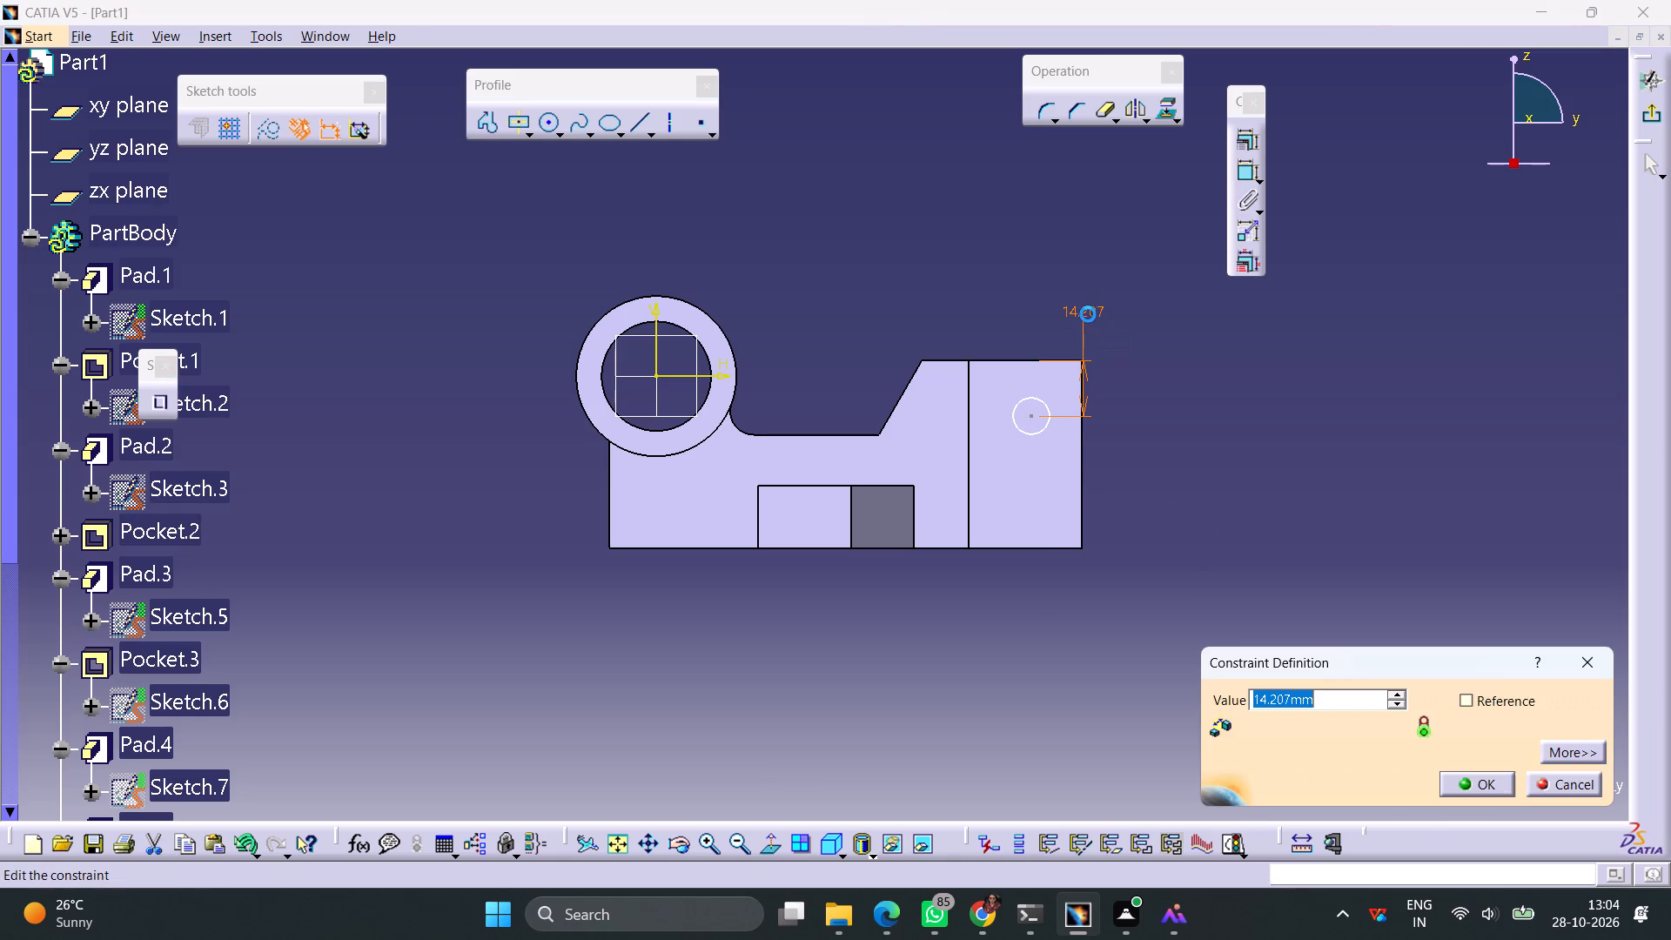
{"action": "type", "text": "13"}
{"action": "key", "text": "Return"}
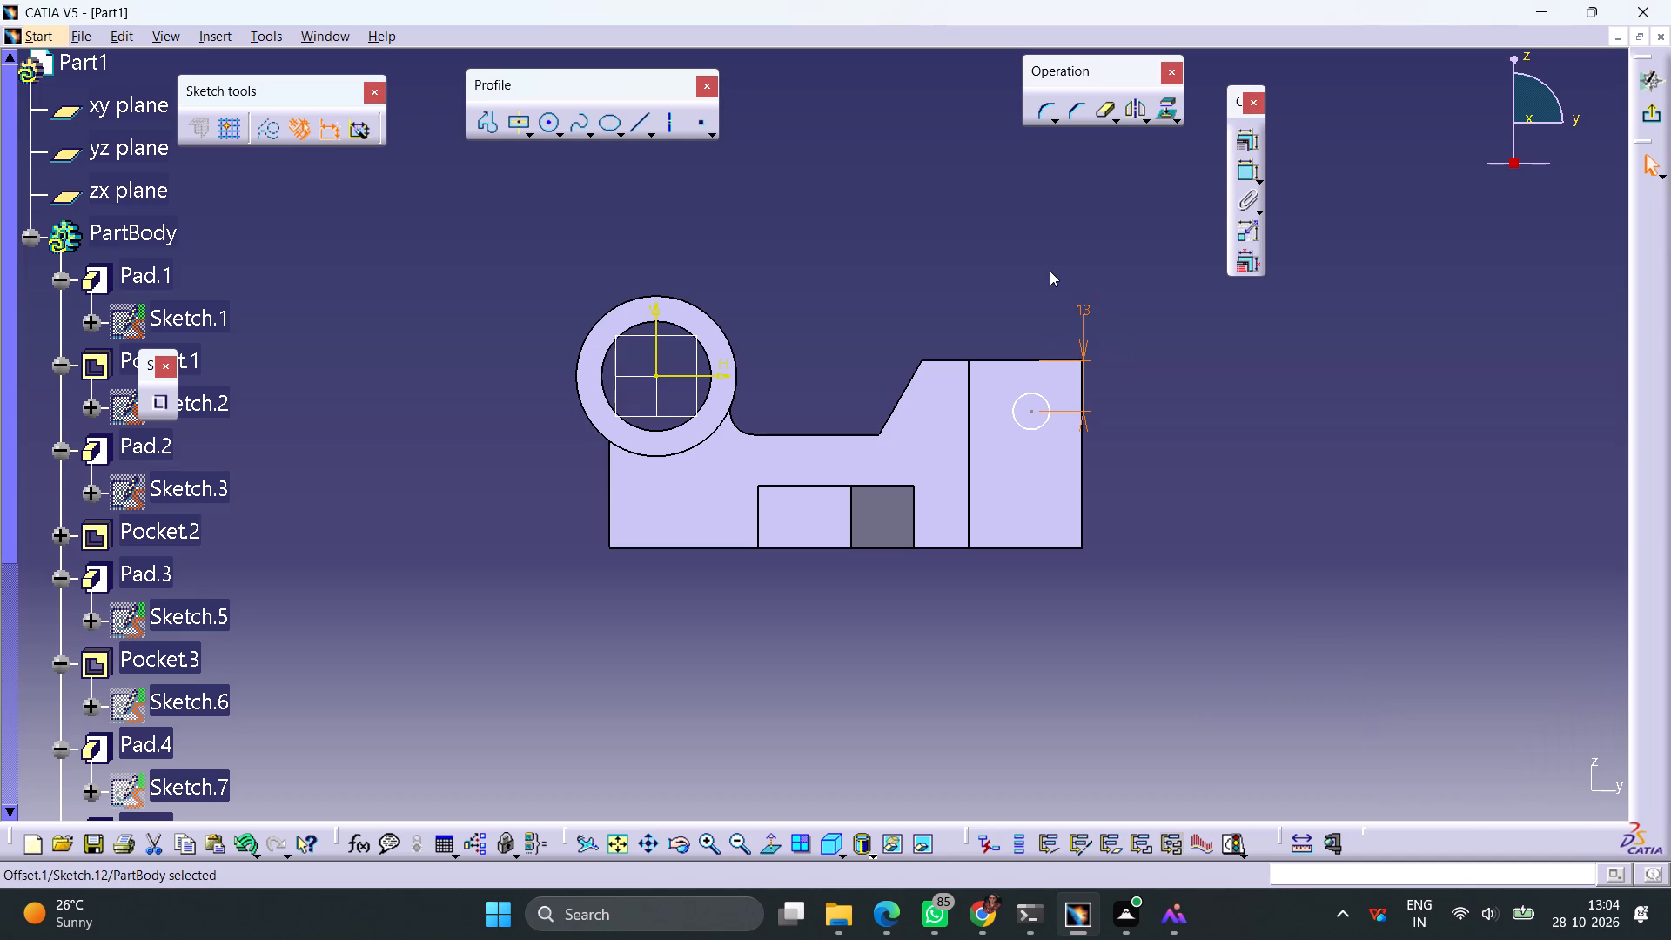
{"action": "left_click", "coordinate": [1150, 409]}
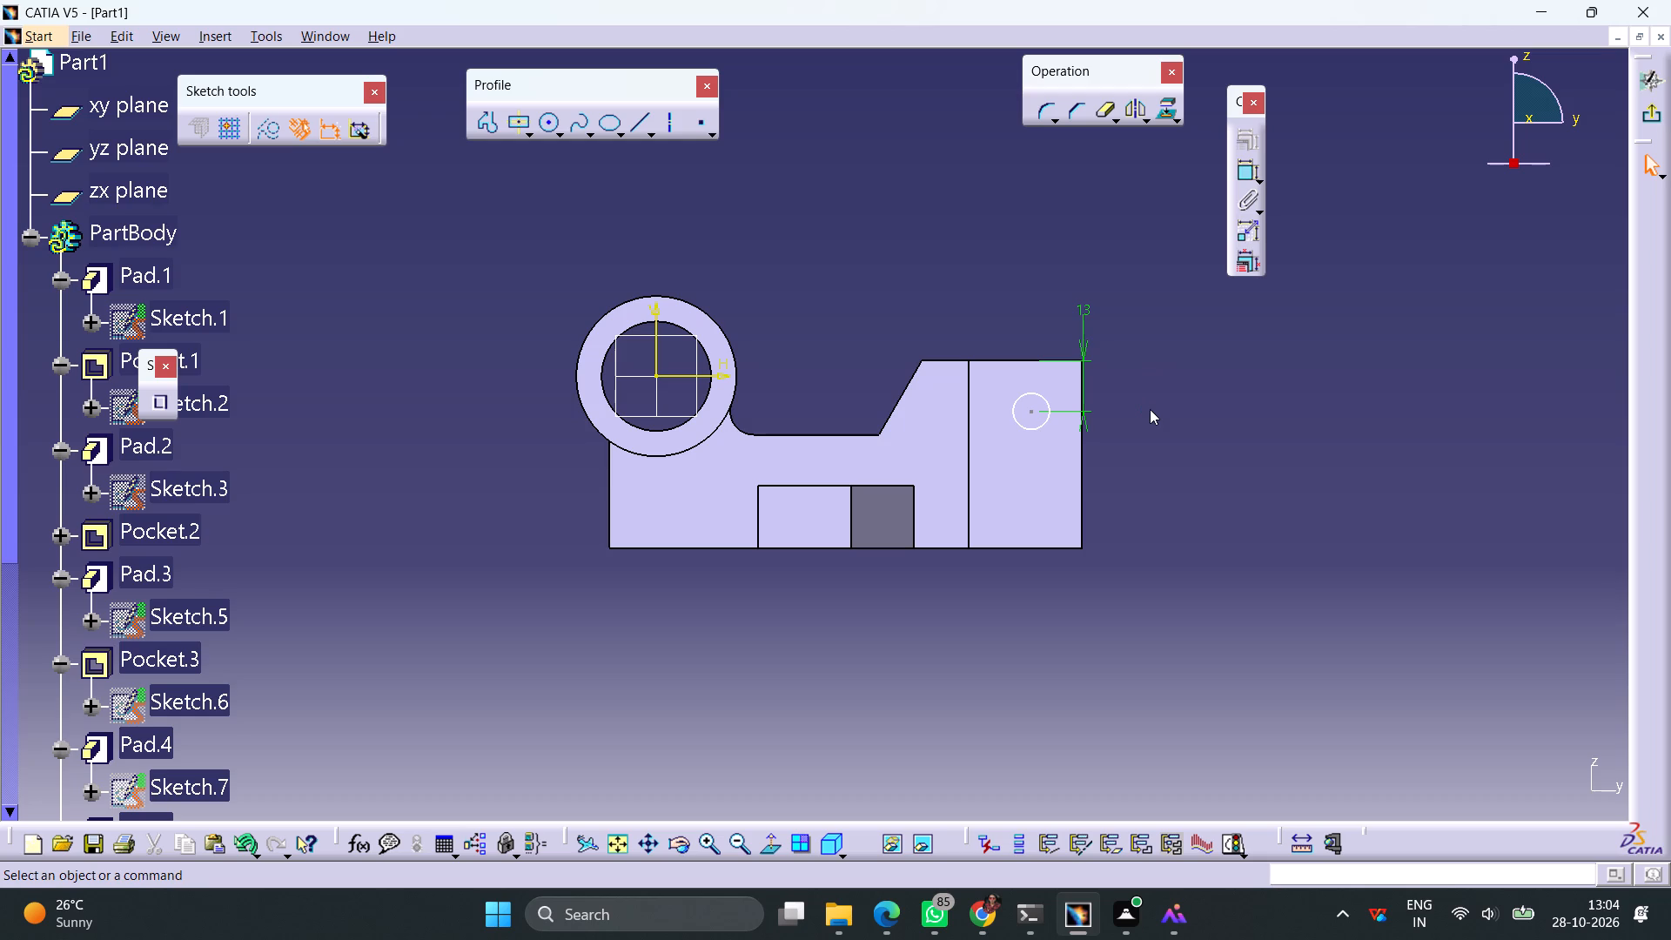
Constrain the circle's centre 54 mm horizontally from the axis of the counterbored hole.
{"action": "left_click", "coordinate": [1243, 174]}
{"action": "left_click", "coordinate": [1030, 411]}
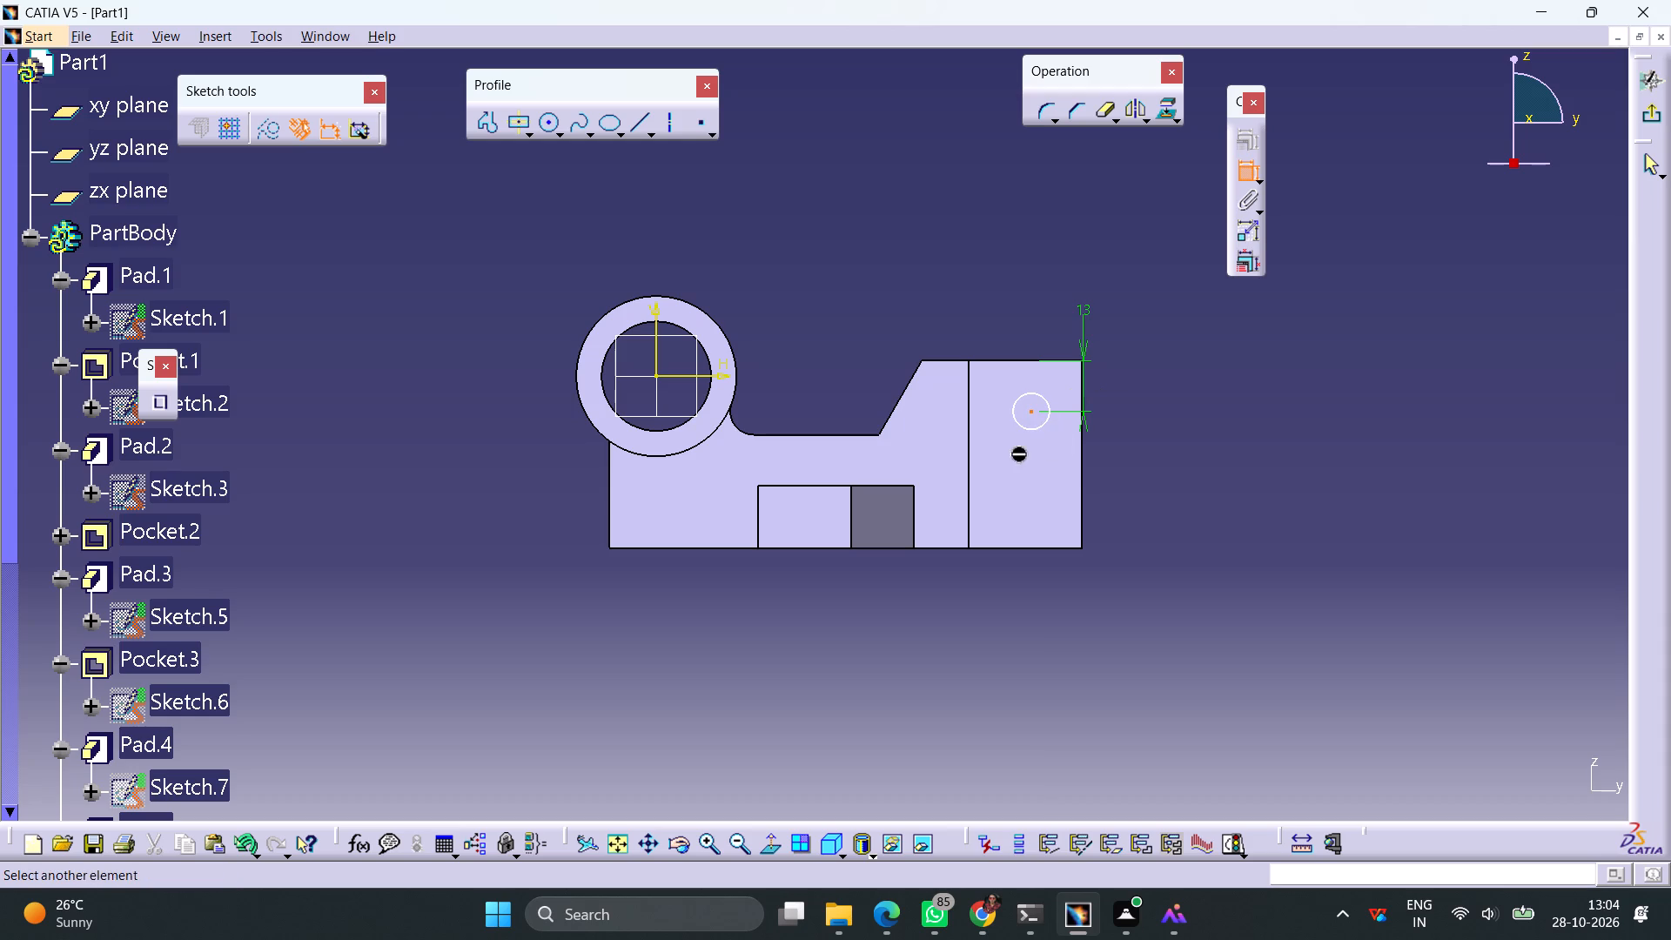
{"action": "middle_click_drag", "start_coordinate": [834, 385], "coordinate": [833, 473]}
{"action": "right_click_drag", "start_coordinate": [834, 385], "coordinate": [833, 473]}
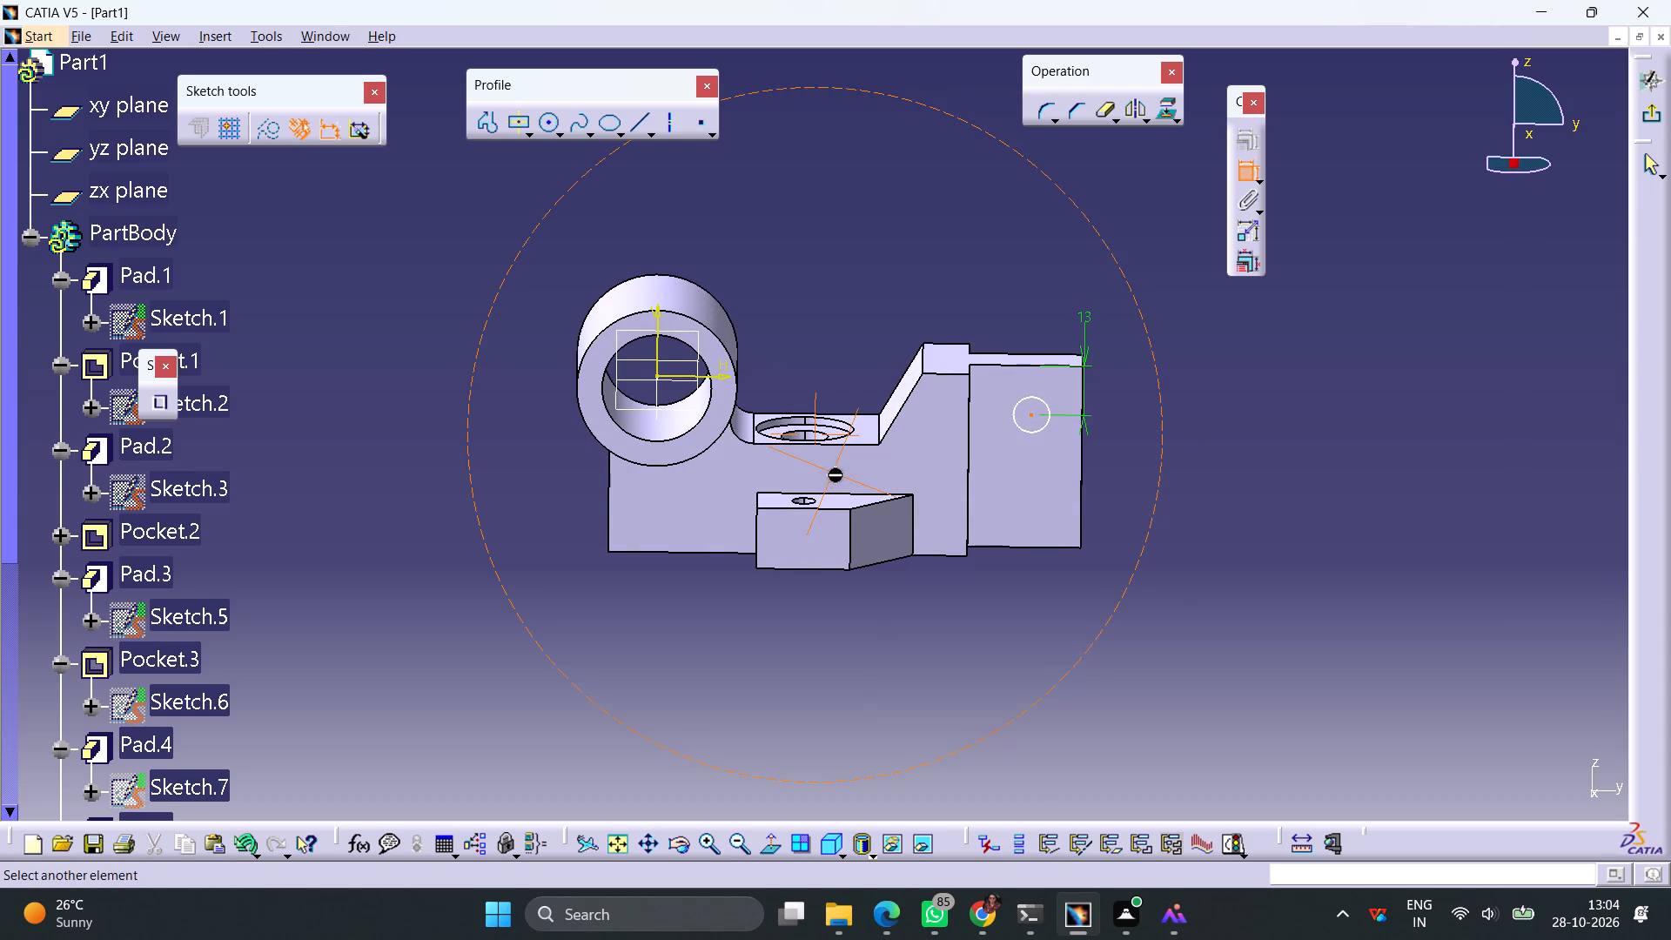
{"action": "left_click", "coordinate": [805, 422]}
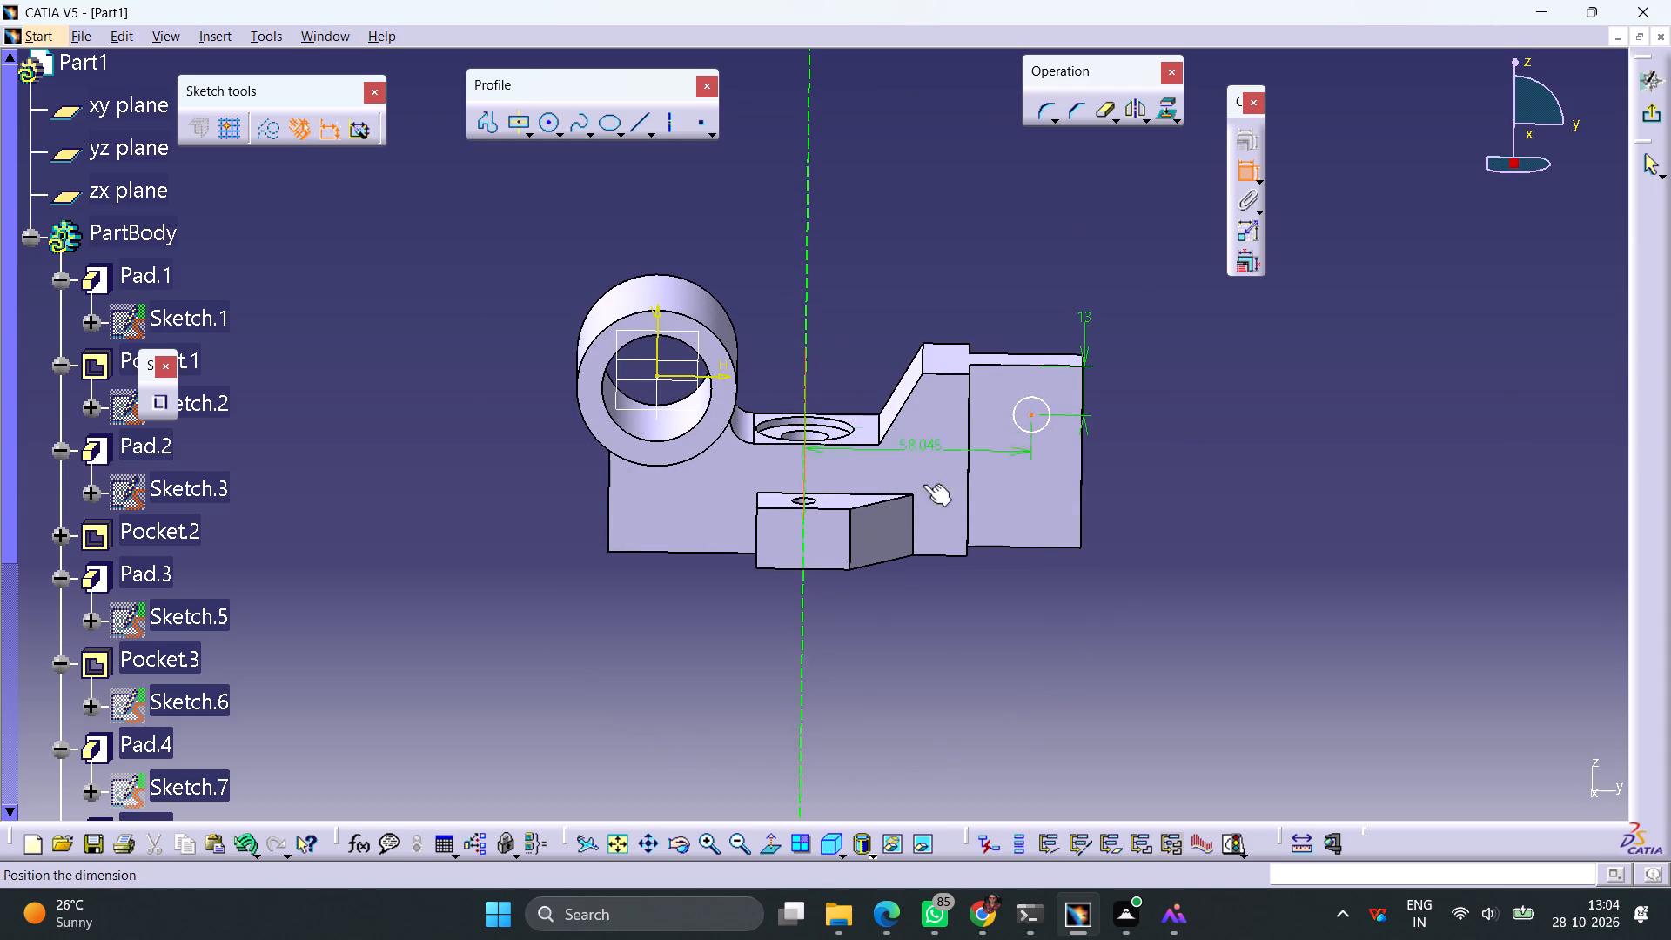
{"action": "left_click", "coordinate": [766, 849]}
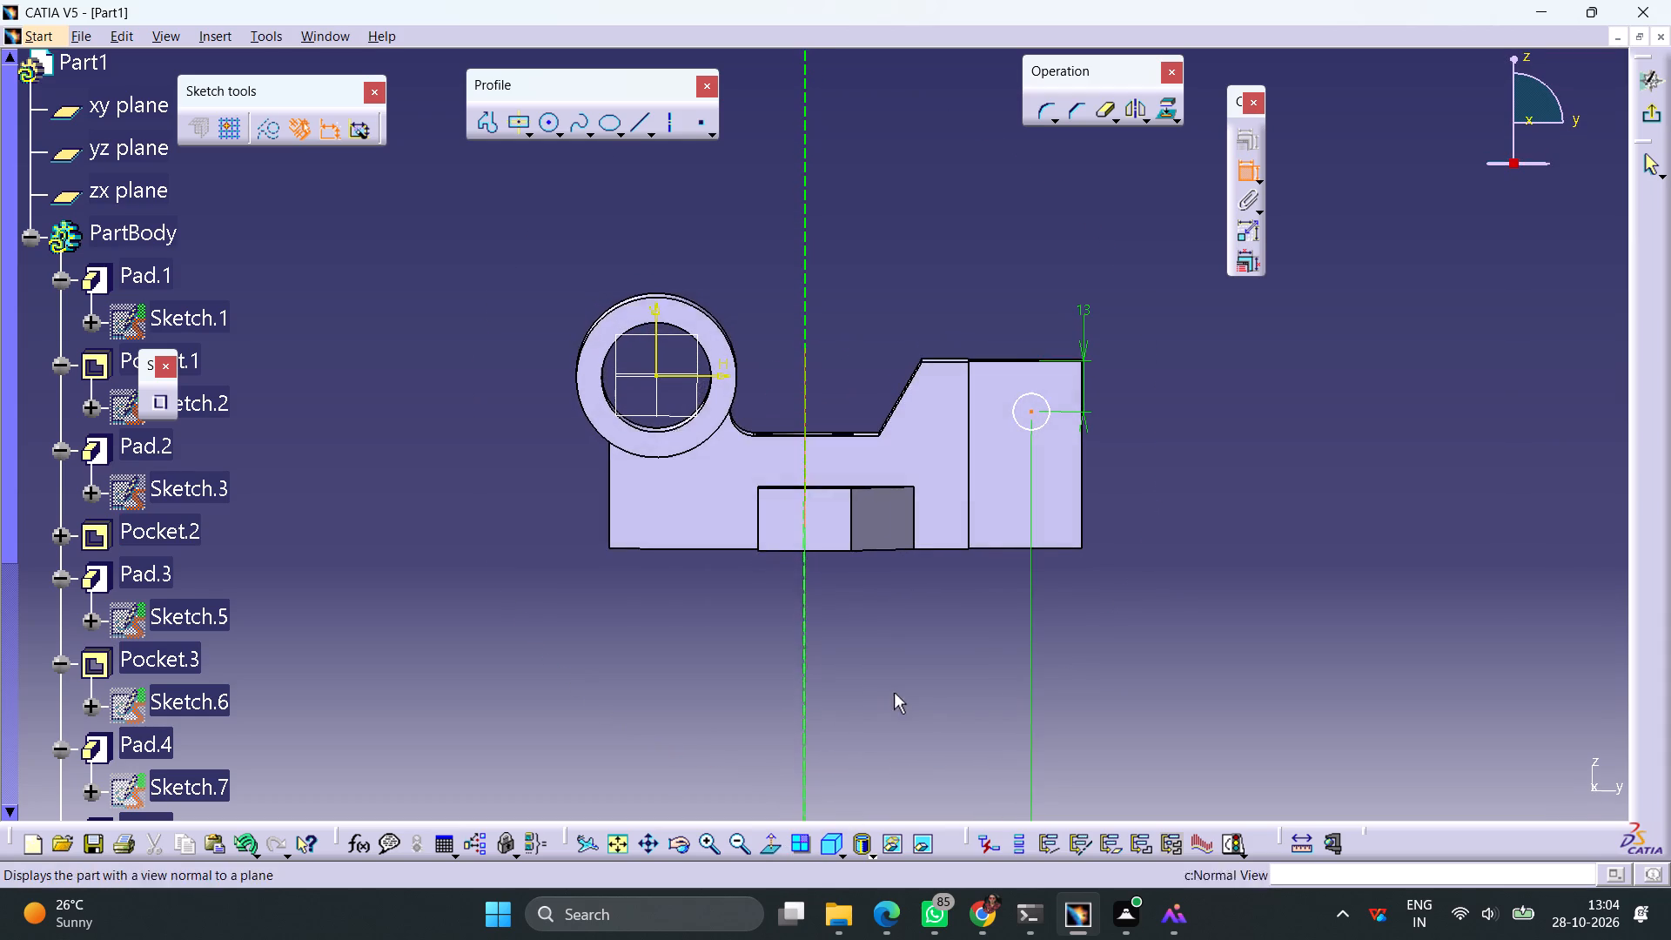
{"action": "left_click", "coordinate": [929, 332]}
{"action": "double_click", "coordinate": [929, 332]}
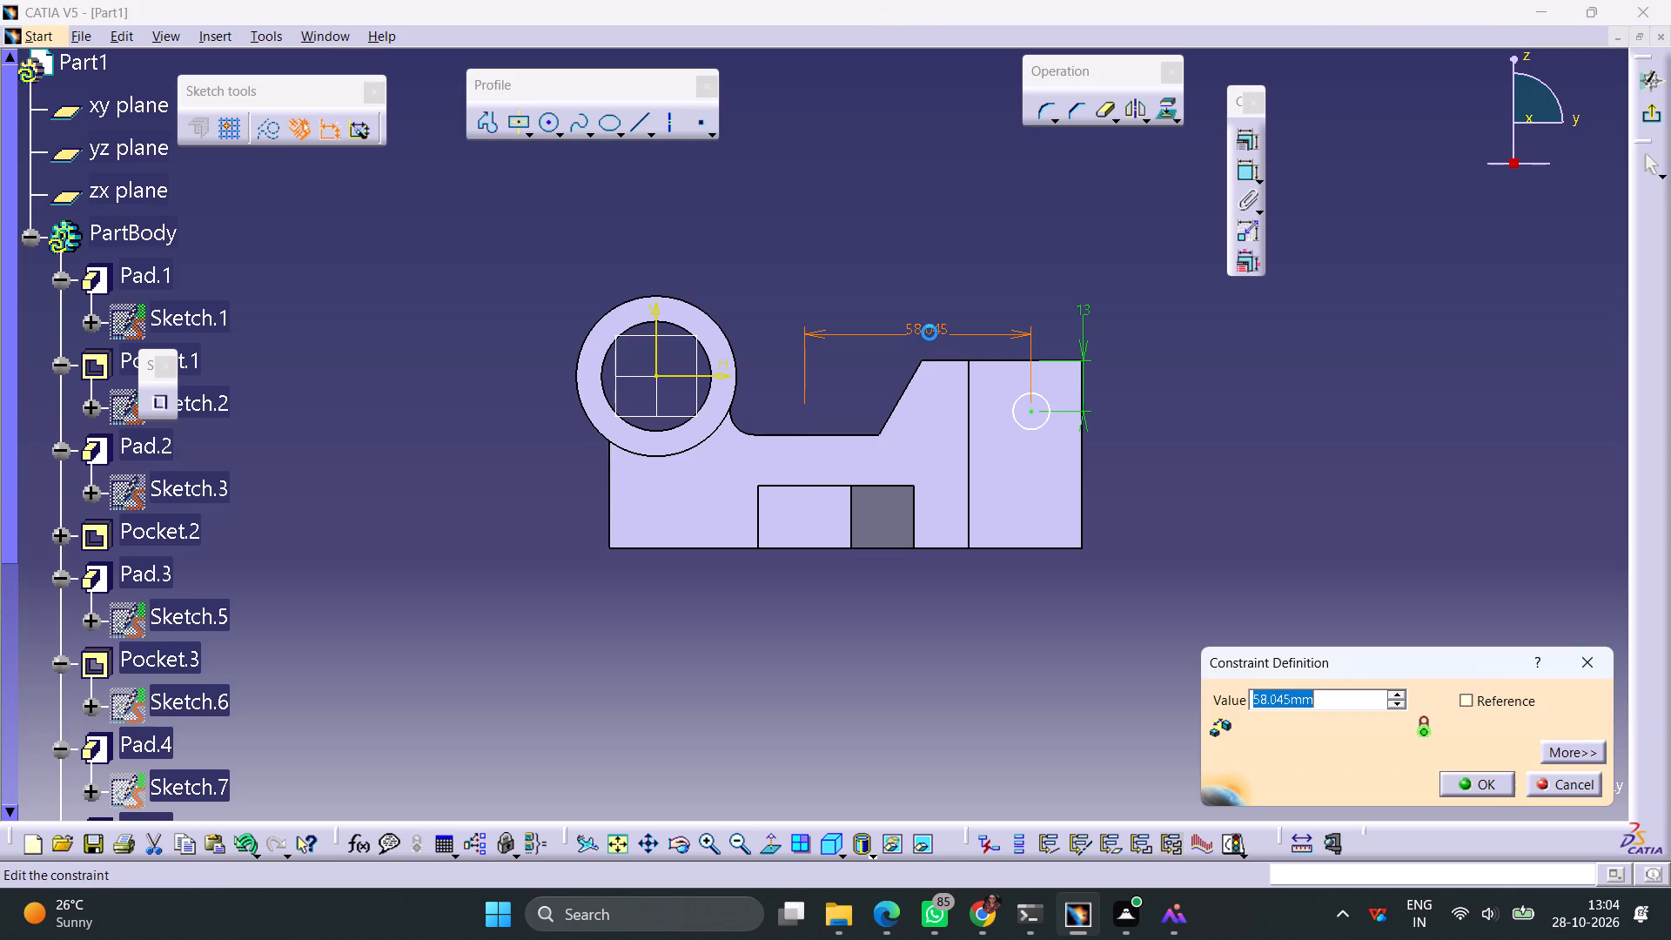
{"action": "type", "text": "54"}
{"action": "key", "text": "Return"}
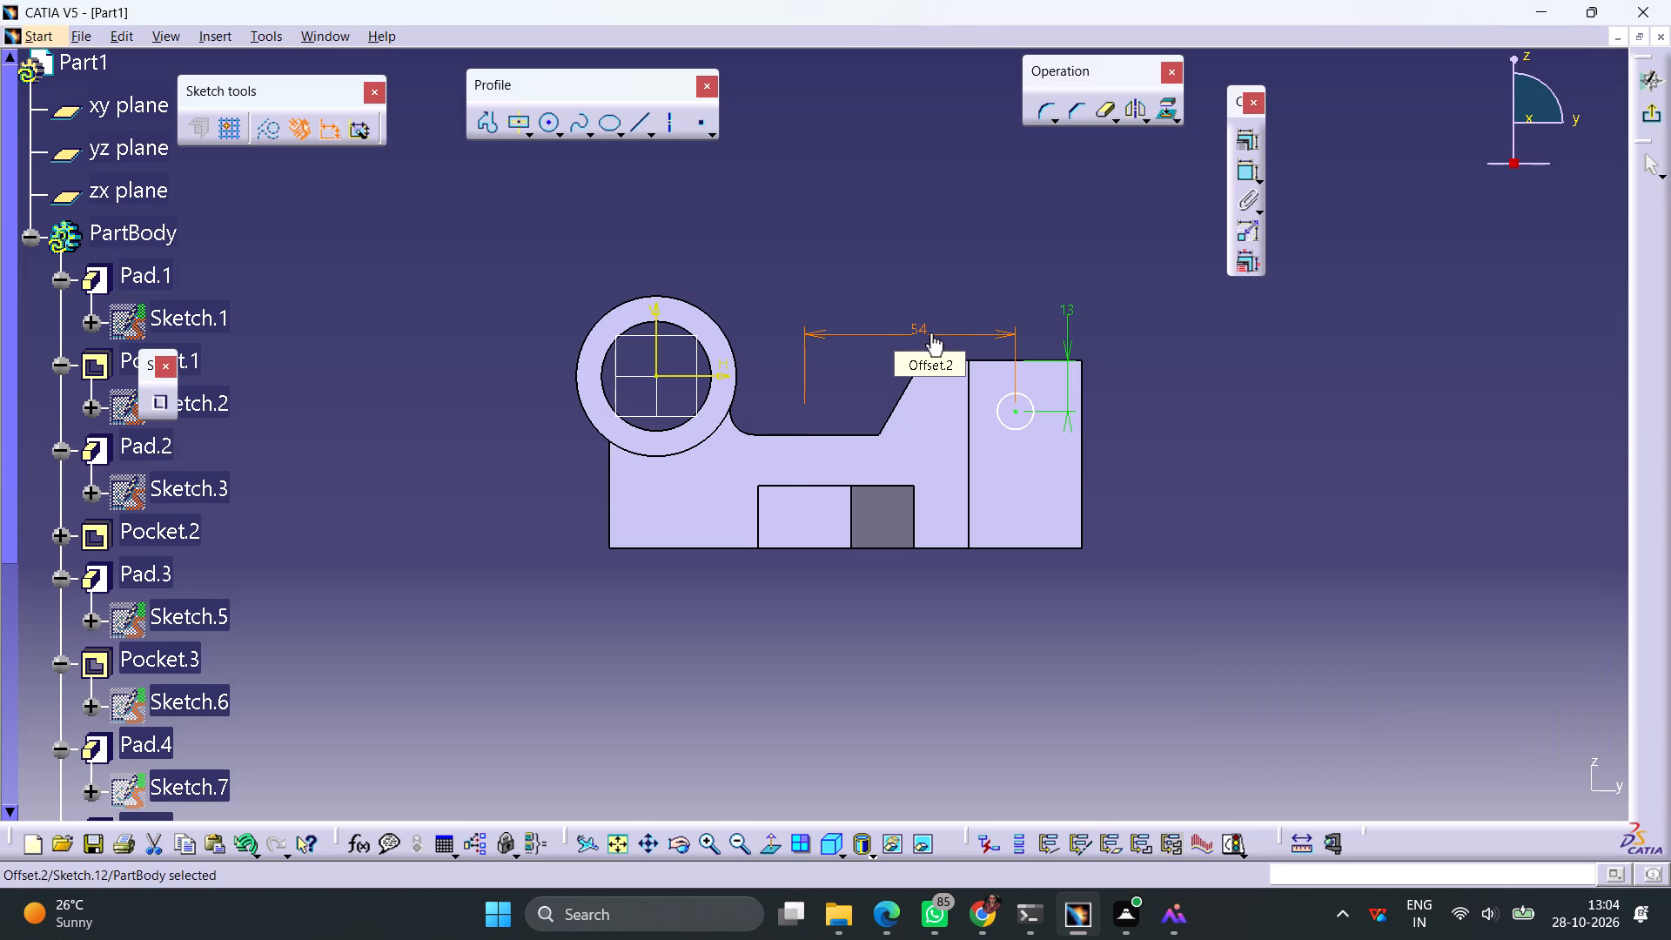
{"action": "left_click", "coordinate": [1284, 431]}
Constrain the circle's diameter to 6 mm and exit the sketch.
{"action": "left_click", "coordinate": [1019, 426]}
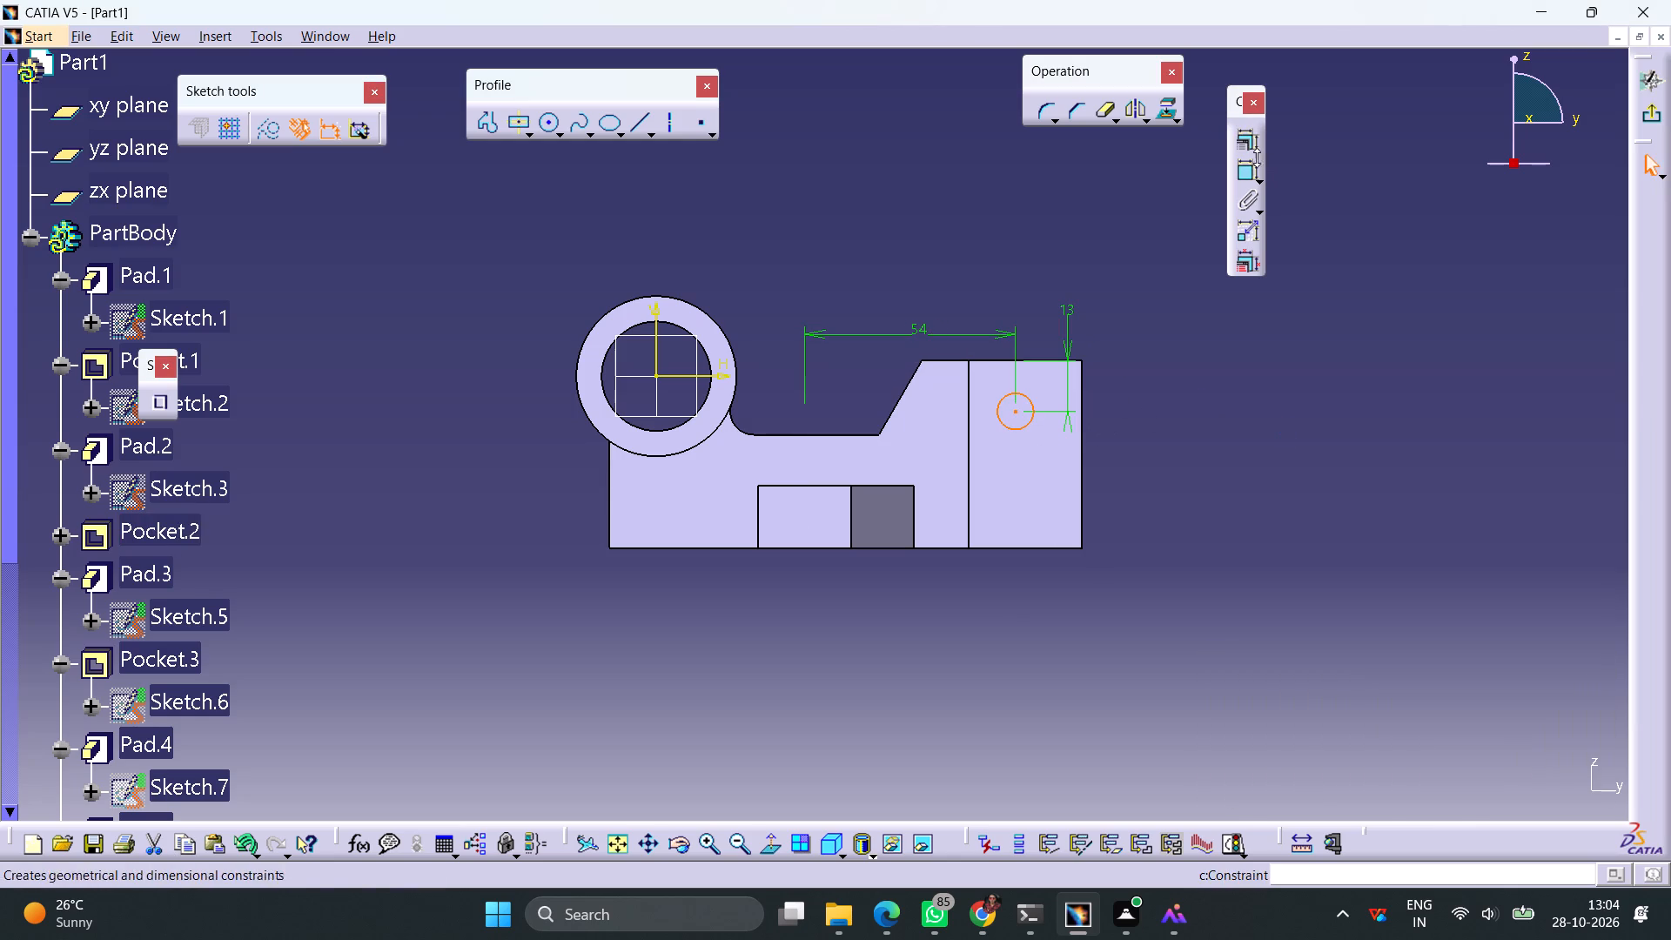
{"action": "left_click", "coordinate": [1248, 171]}
{"action": "left_click", "coordinate": [1193, 460]}
{"action": "double_click", "coordinate": [1201, 457]}
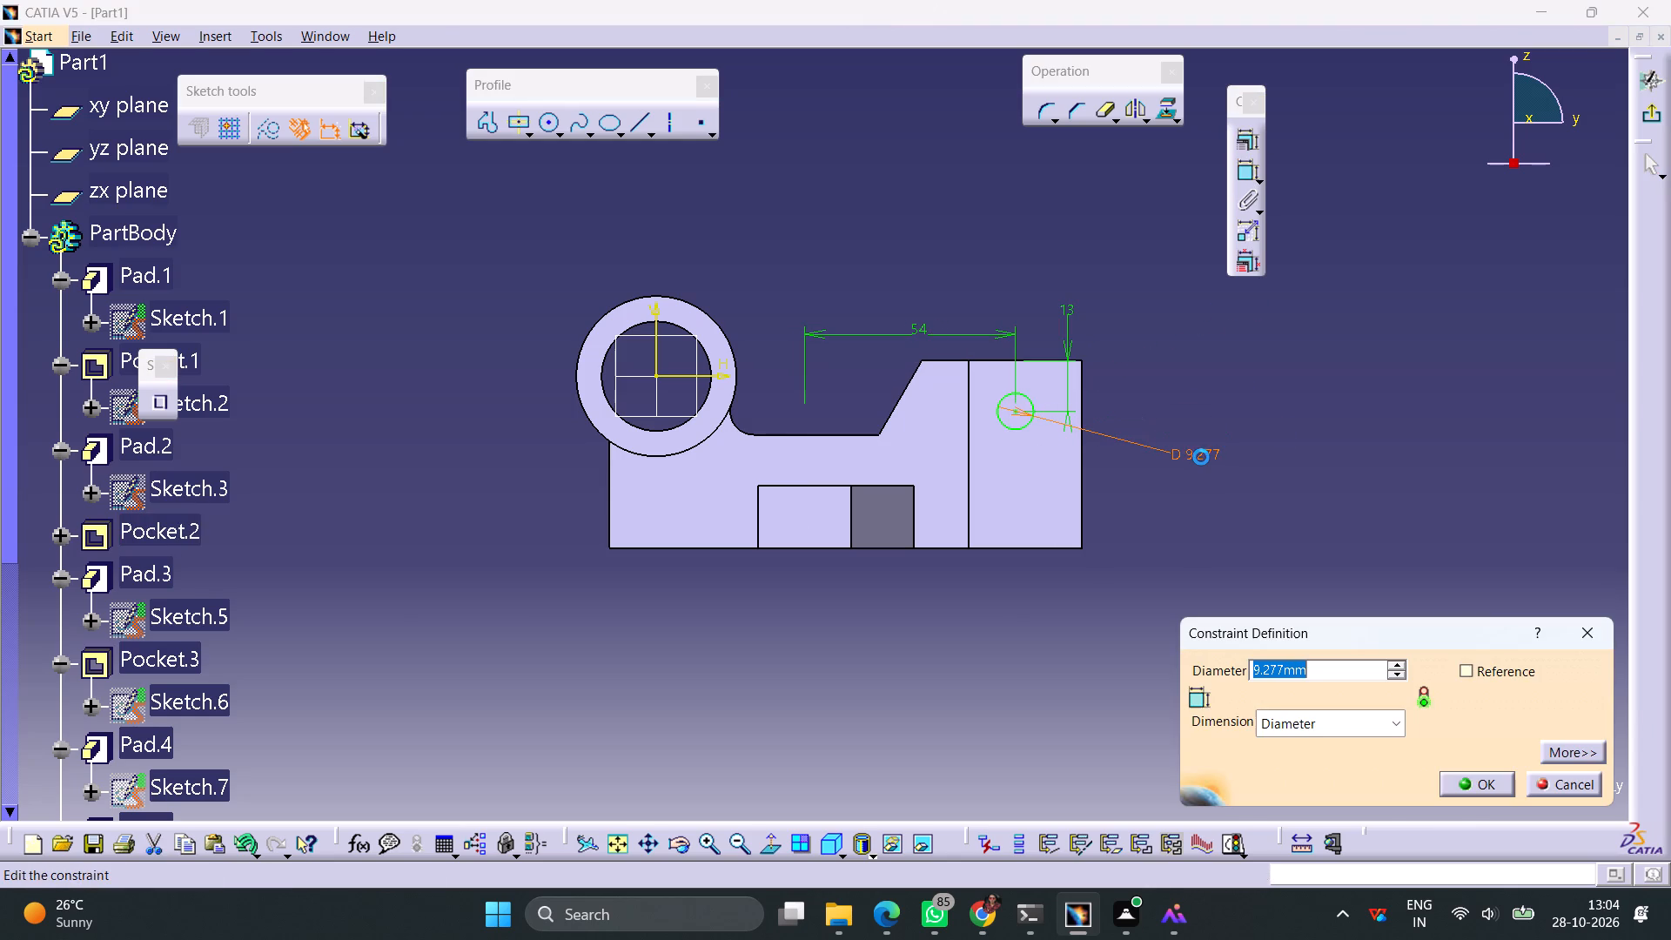
{"action": "key", "text": "6"}
{"action": "key", "text": "Return"}
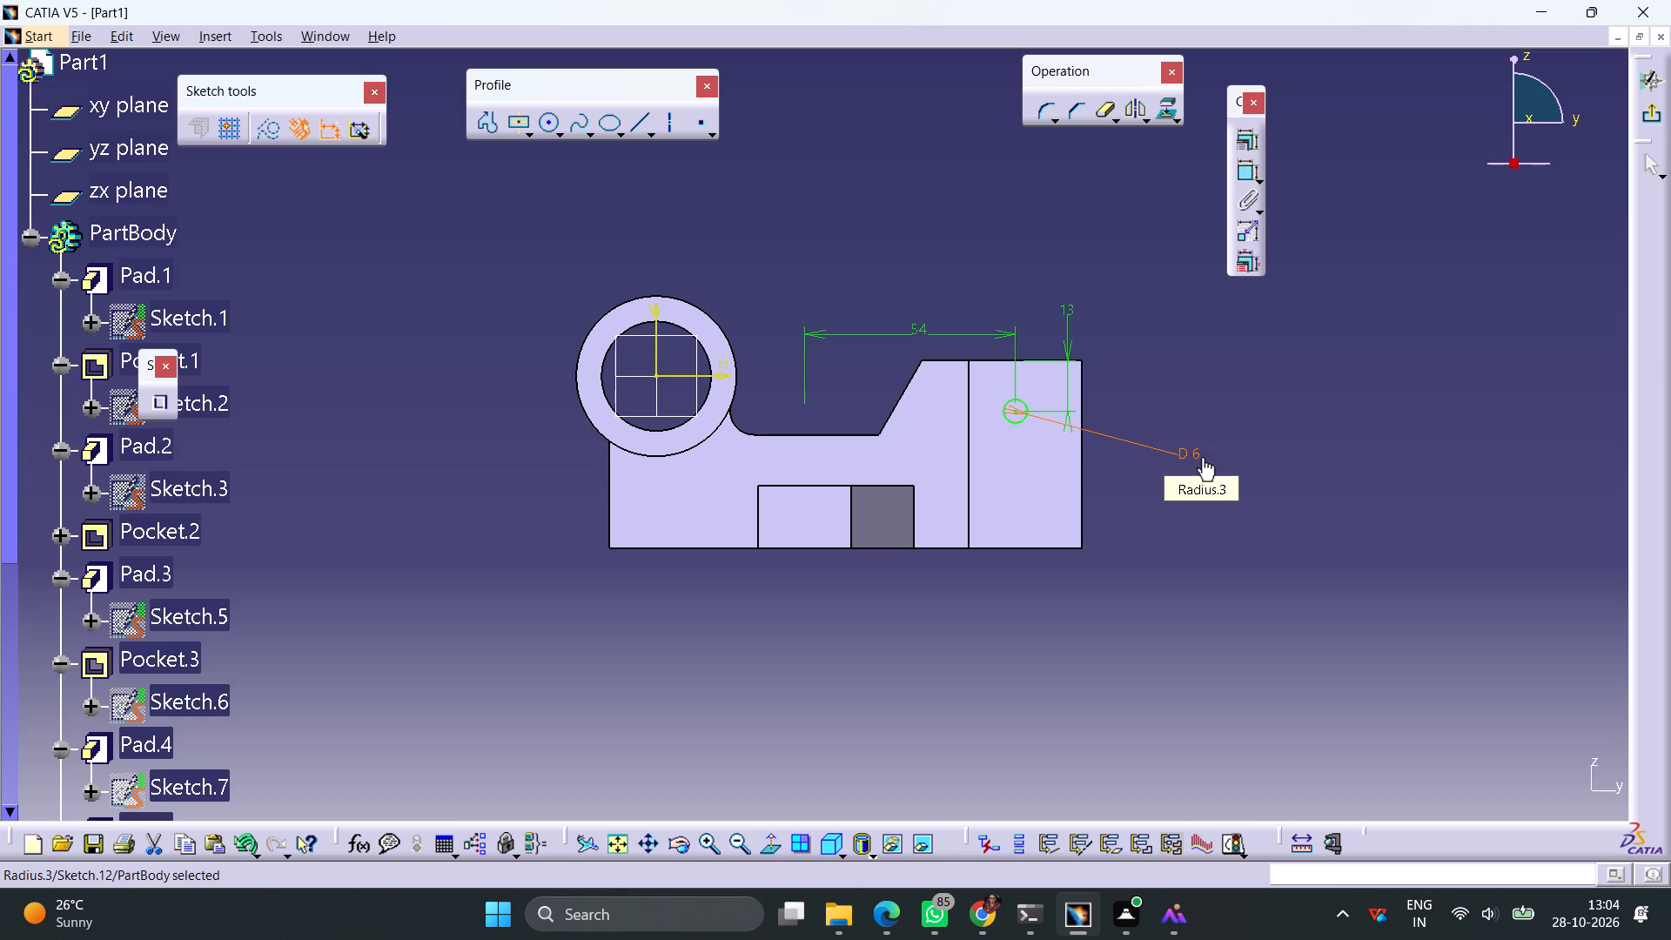
{"action": "left_click", "coordinate": [1645, 124]}
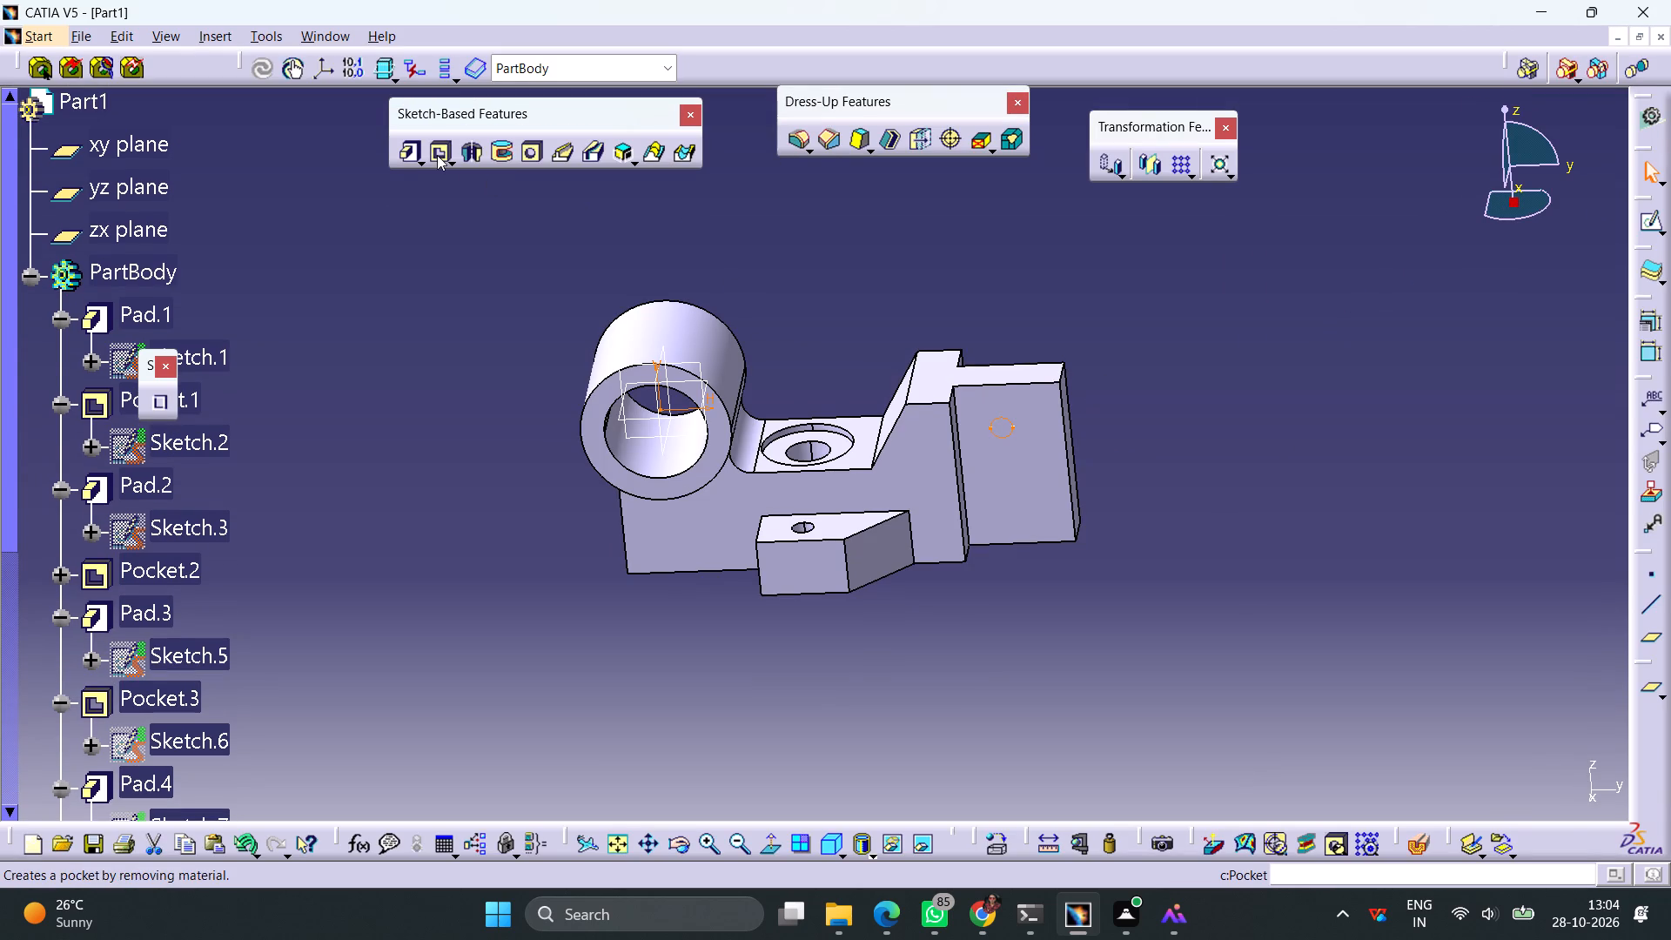
Cut a pocket into the arm's end from the 6 mm circle sketch.
{"action": "left_click", "coordinate": [440, 155]}
{"action": "left_click", "coordinate": [1366, 781]}
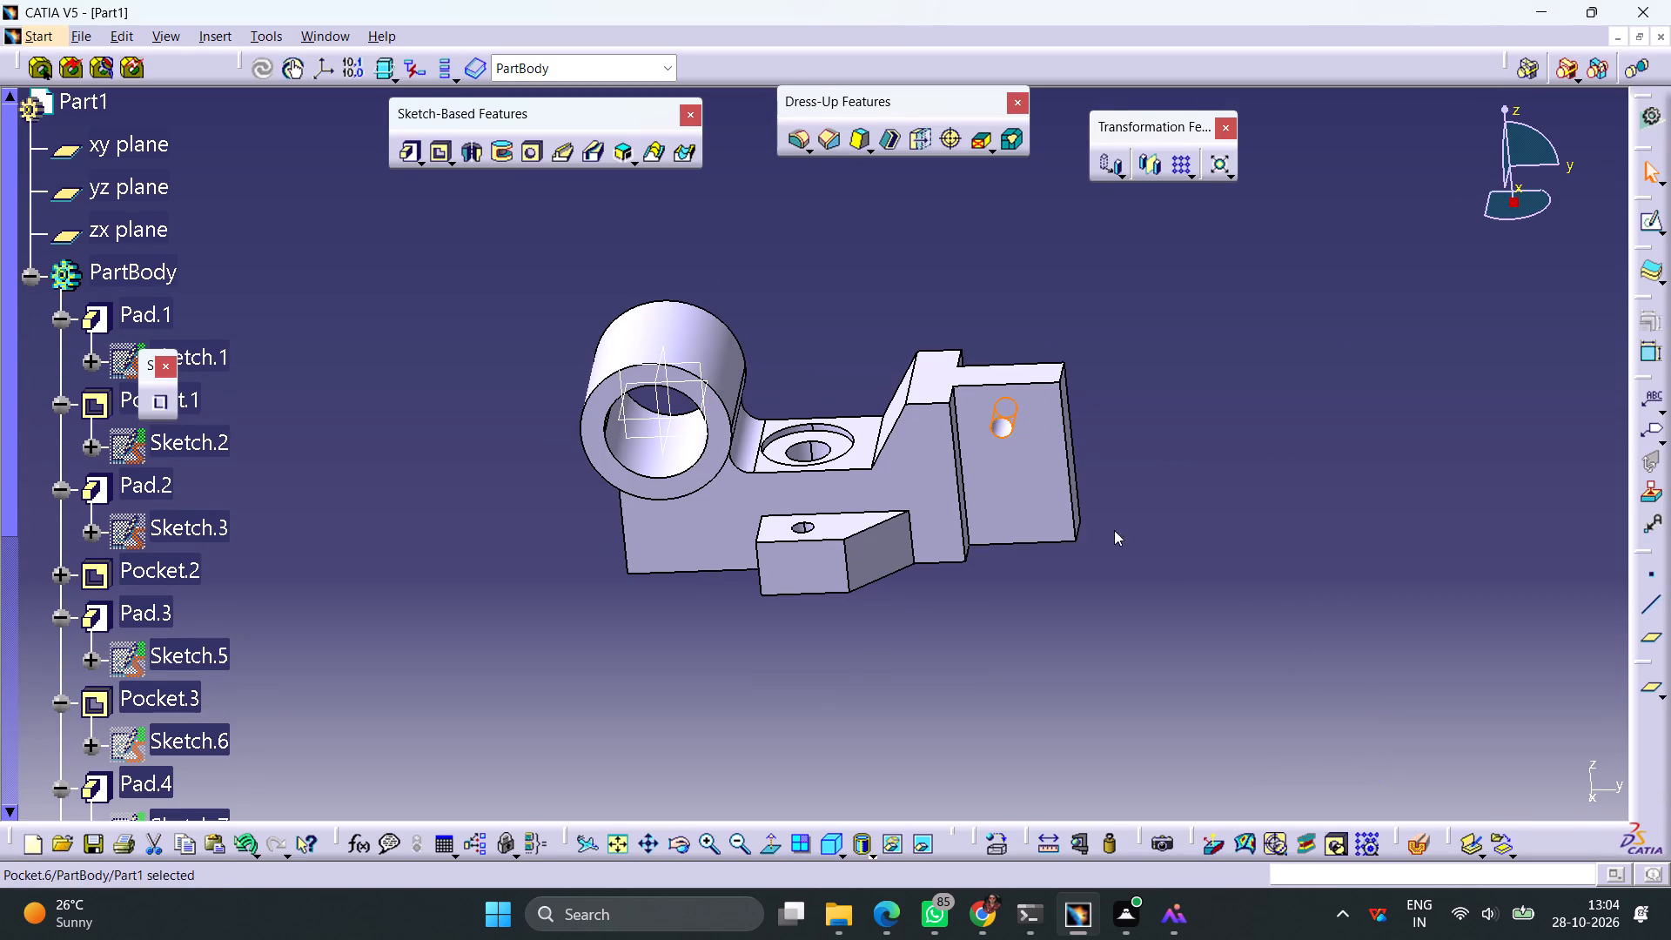
Start another sketch on the same end side face and draw a circle below the new 6 mm hole.
{"action": "left_click", "coordinate": [1026, 521]}
{"action": "left_click", "coordinate": [1653, 220]}
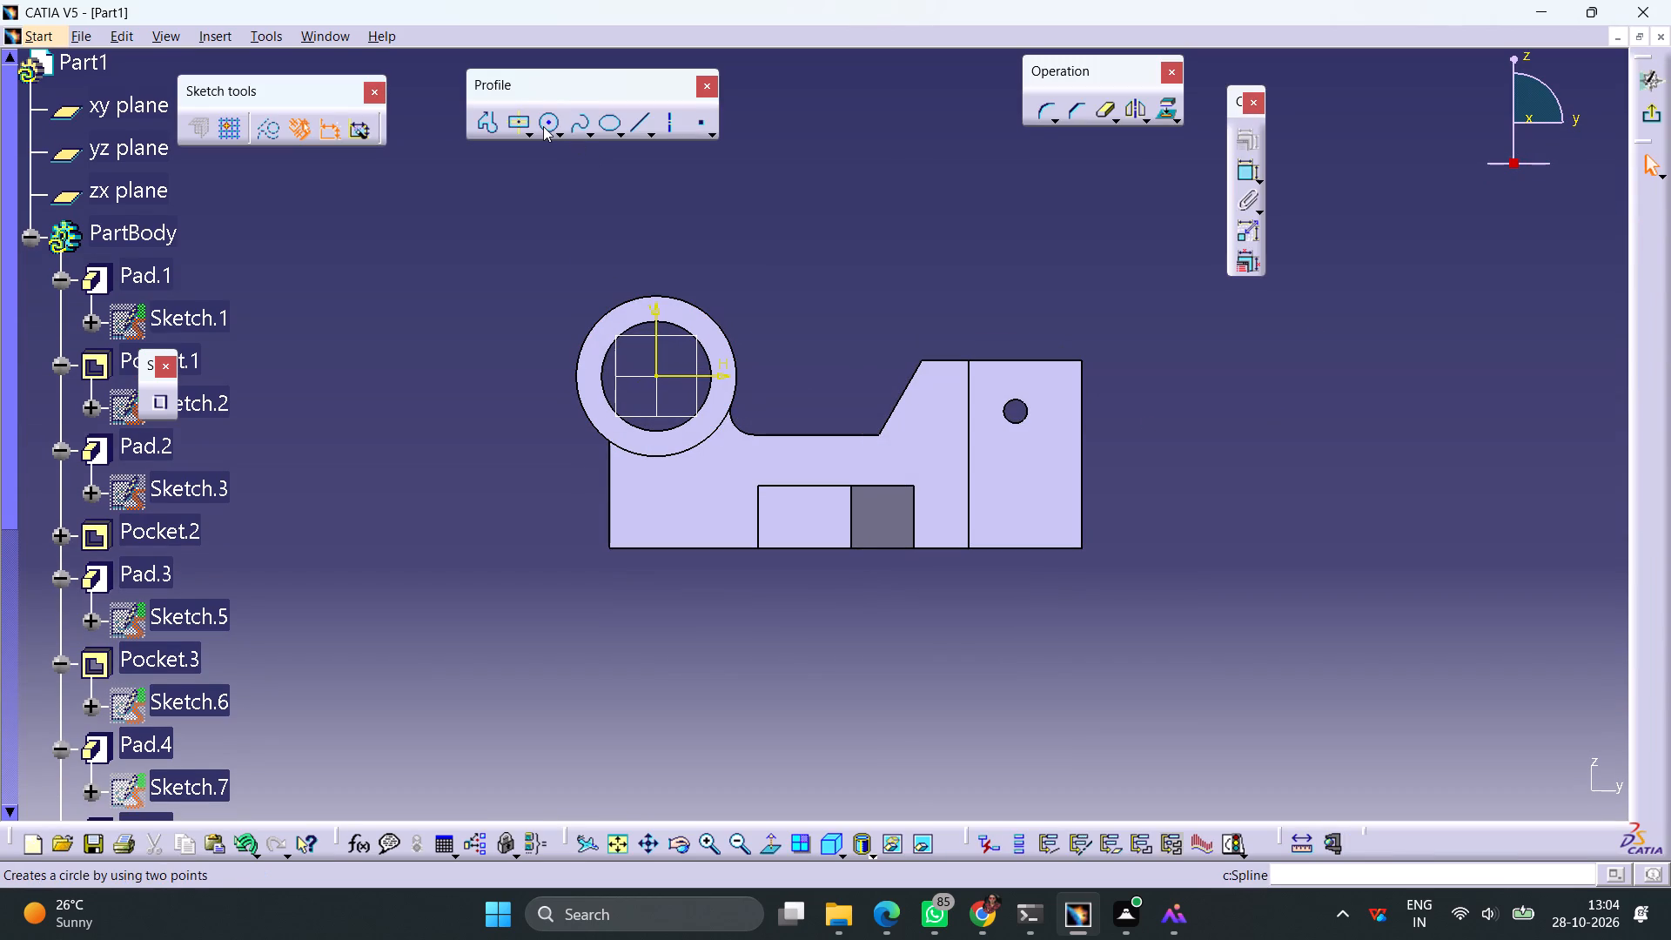
{"action": "left_click", "coordinate": [543, 126]}
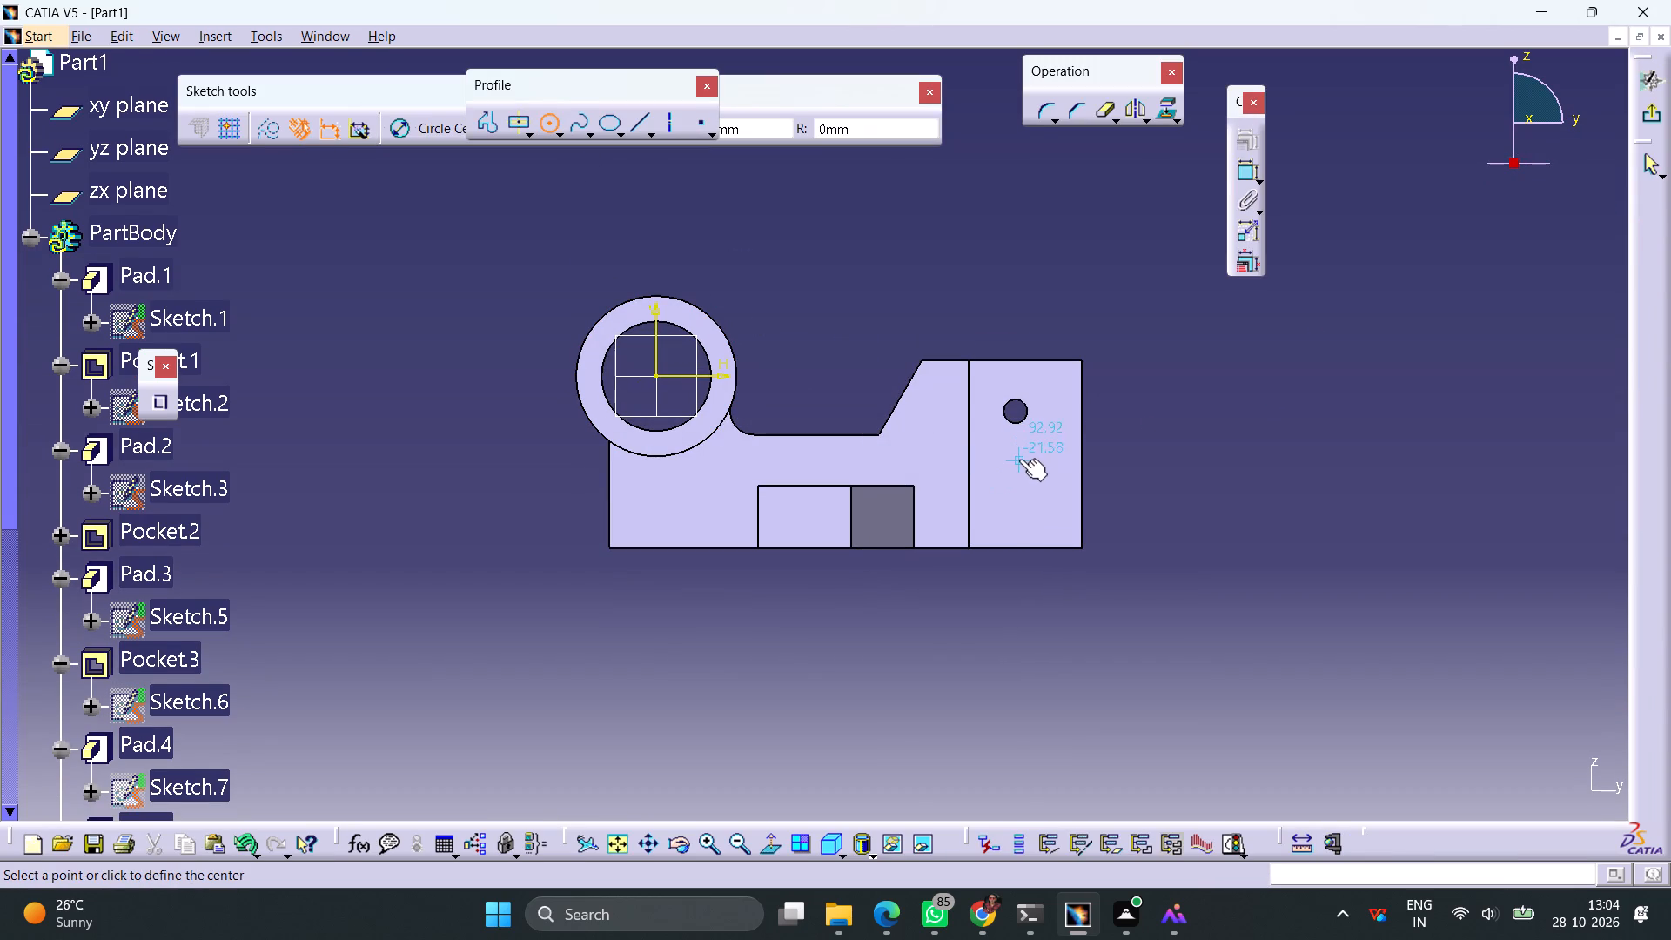
{"action": "left_click", "coordinate": [1017, 495]}
{"action": "left_click", "coordinate": [1027, 475]}
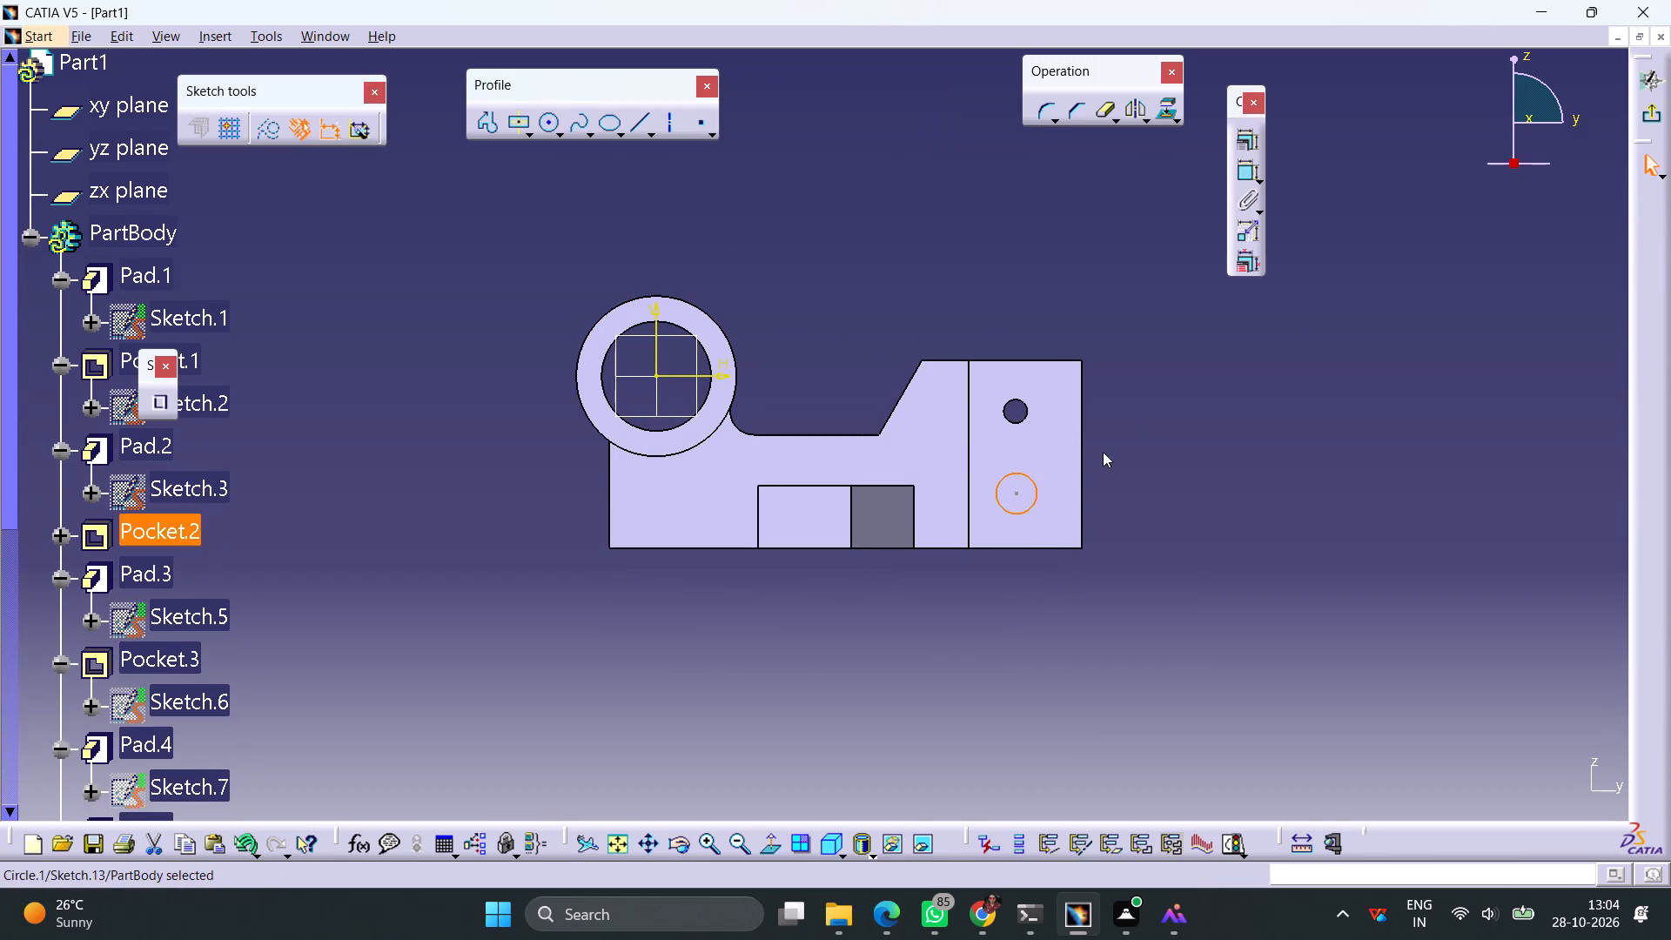
{"action": "left_click", "coordinate": [1252, 455]}
Constrain the lower circle's centre 13 mm from the bottom edge of the end face.
{"action": "left_click", "coordinate": [1246, 174]}
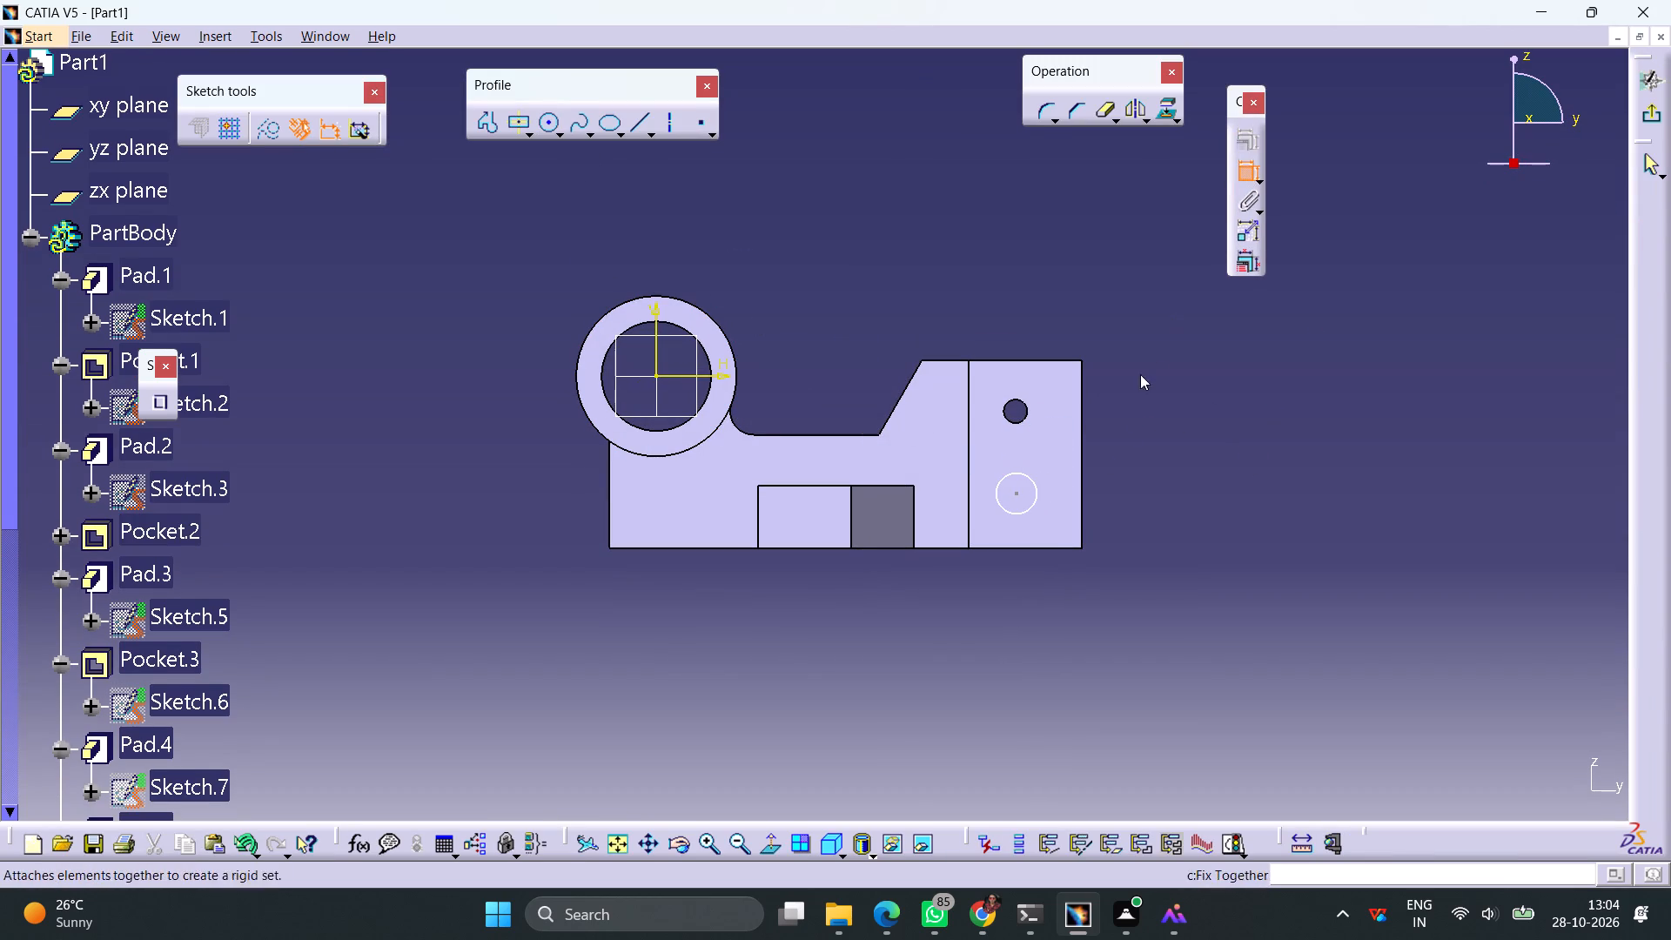
{"action": "left_click", "coordinate": [1016, 490]}
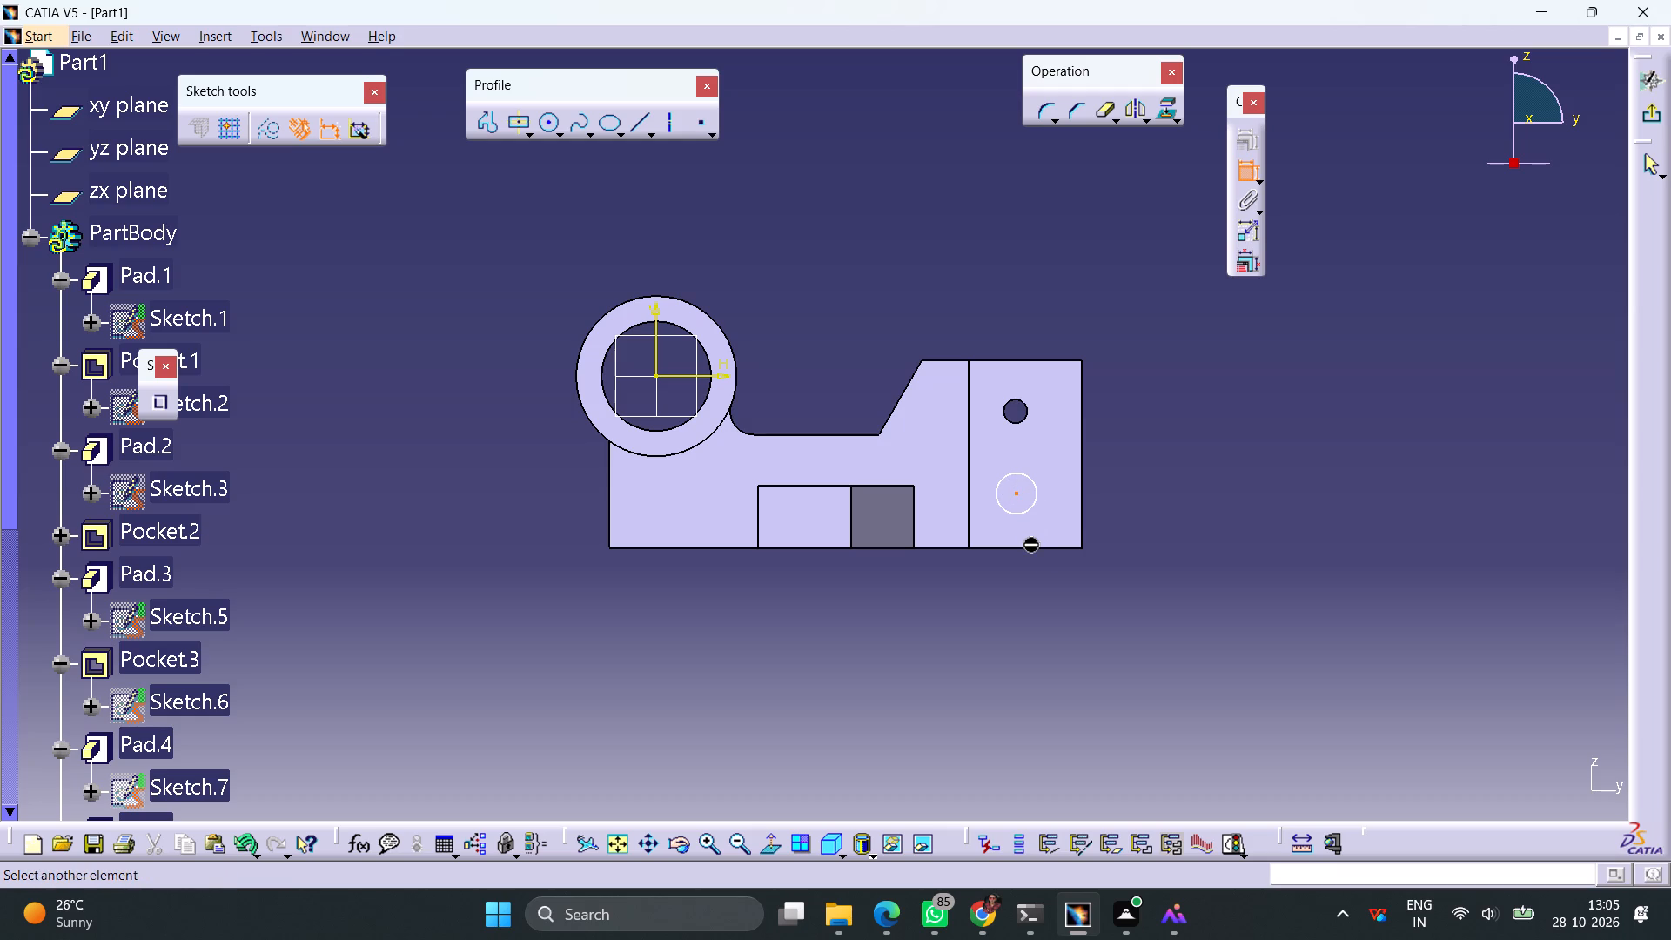
{"action": "left_click", "coordinate": [1021, 545]}
{"action": "left_click", "coordinate": [1057, 601]}
{"action": "double_click", "coordinate": [1031, 594]}
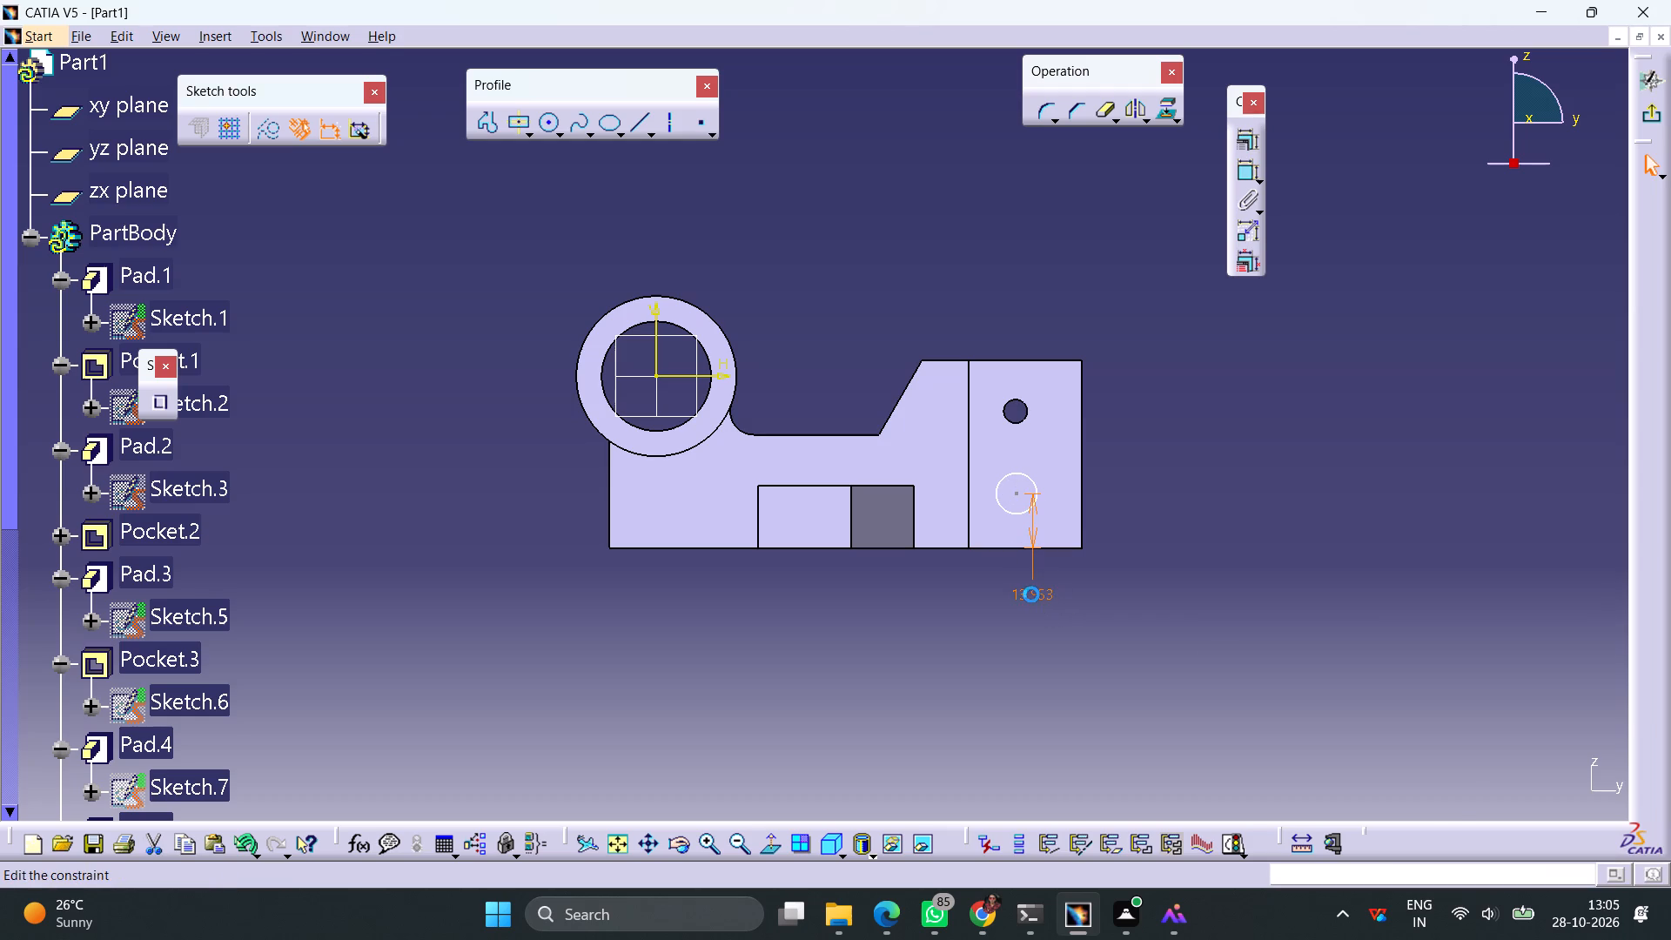
{"action": "type", "text": "13"}
{"action": "key", "text": "Return"}
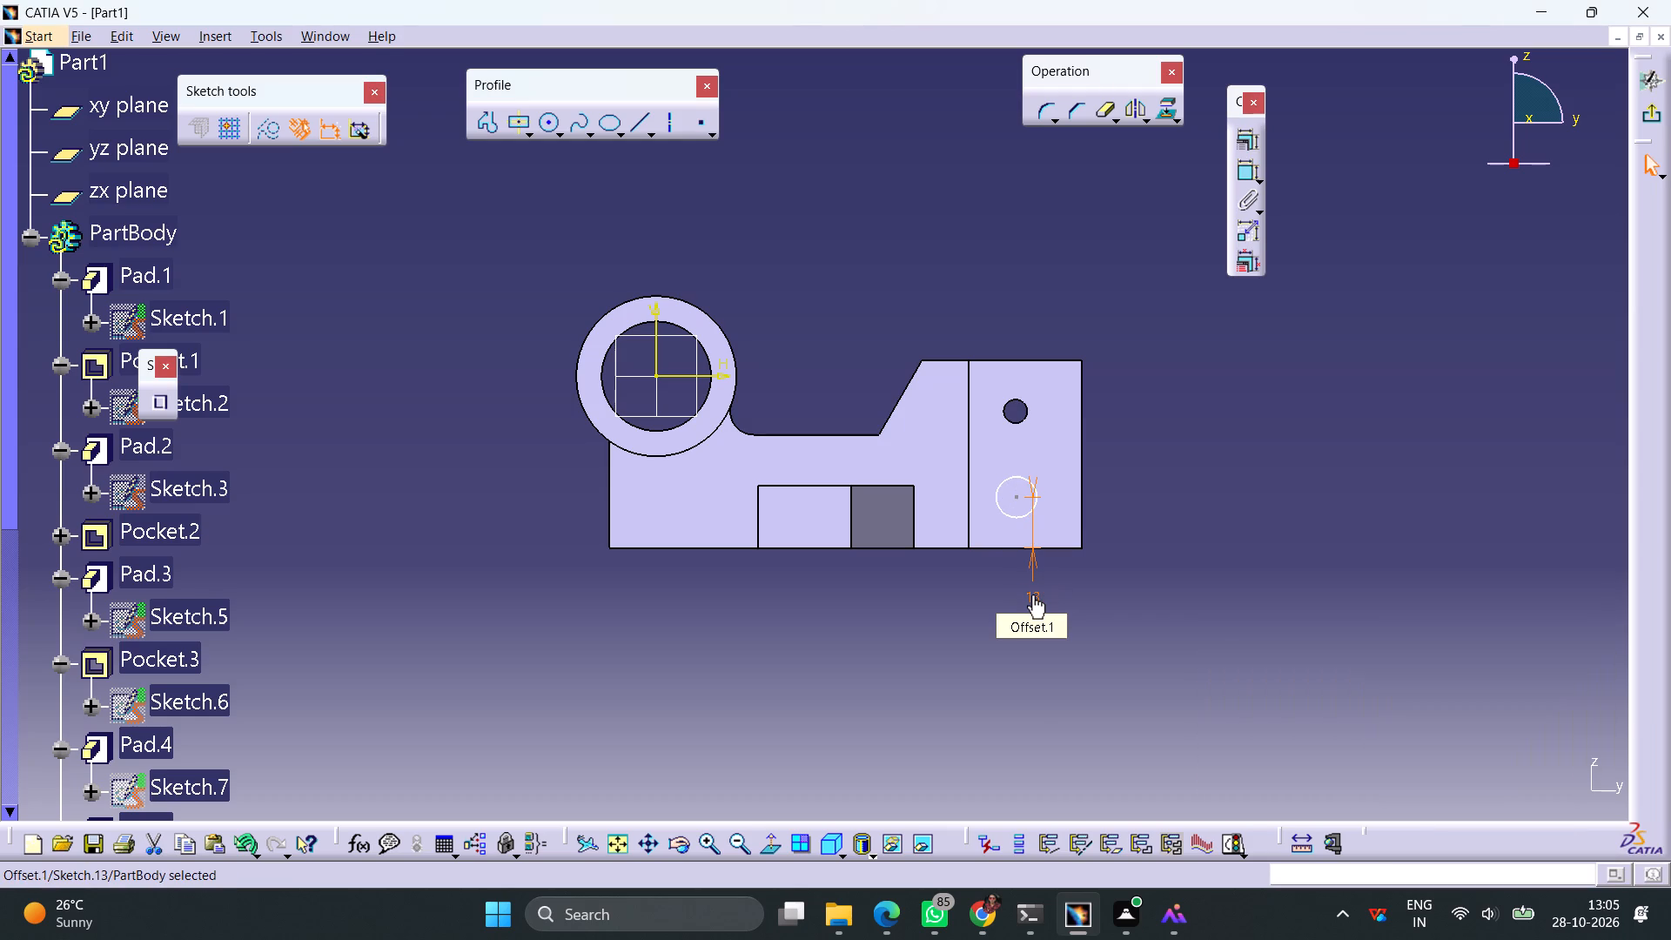
{"action": "left_click", "coordinate": [1322, 505]}
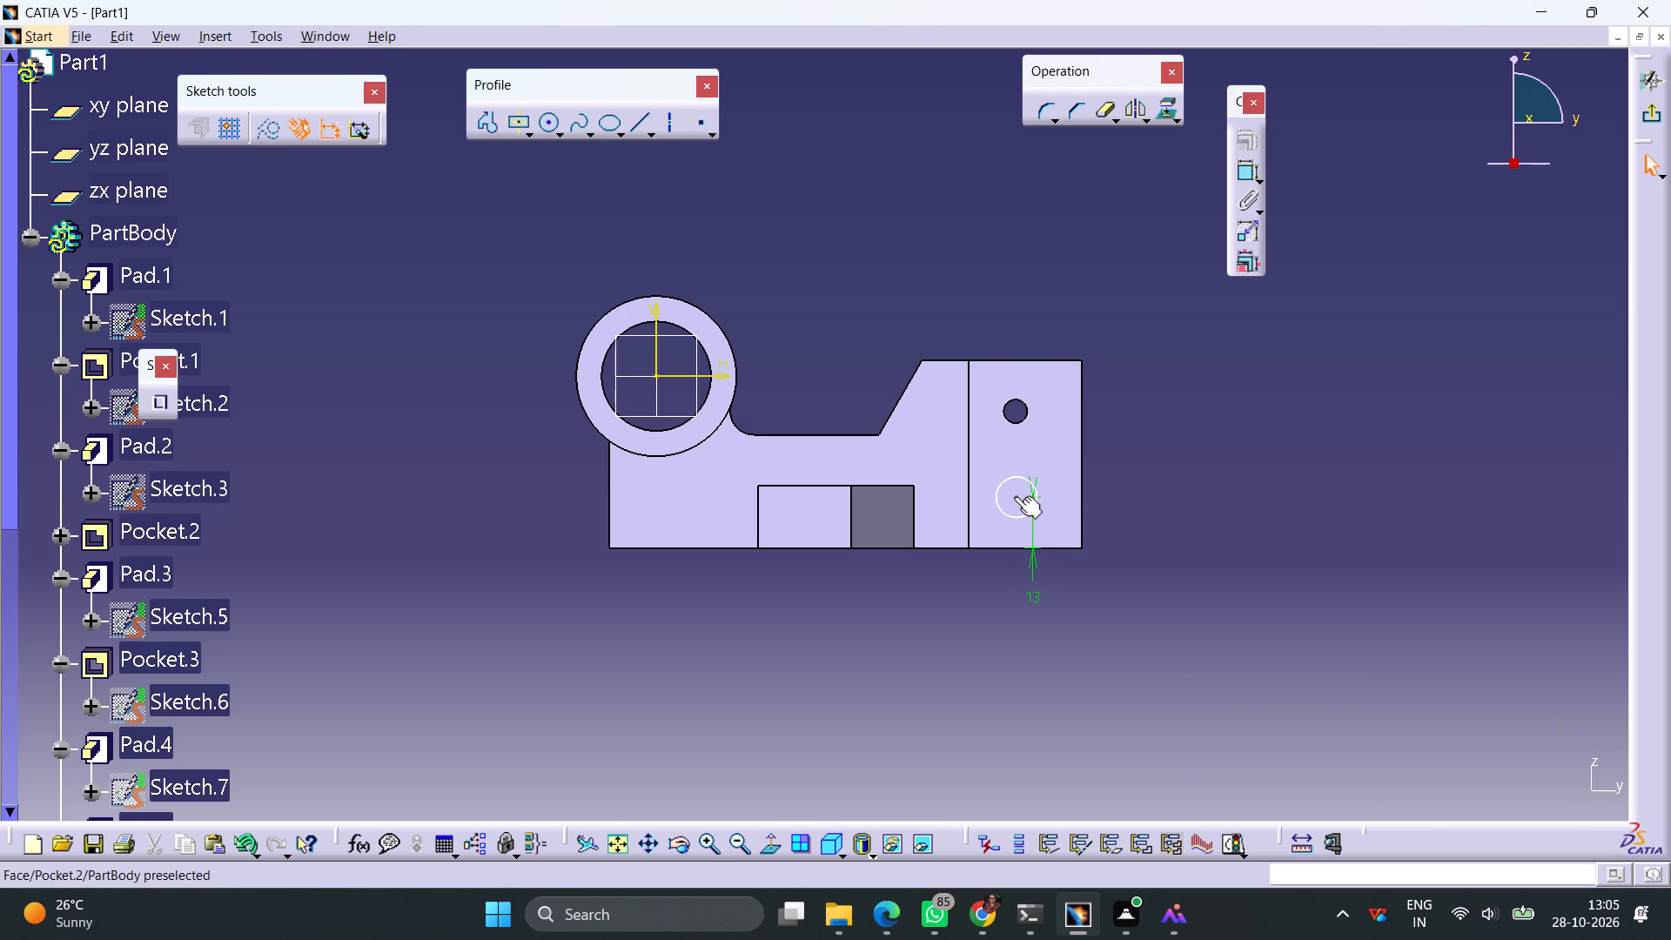
Constrain the lower circle's centre 54 mm horizontally from the axis of the counterbored hole.
{"action": "left_click", "coordinate": [1014, 496]}
{"action": "left_click", "coordinate": [1218, 528]}
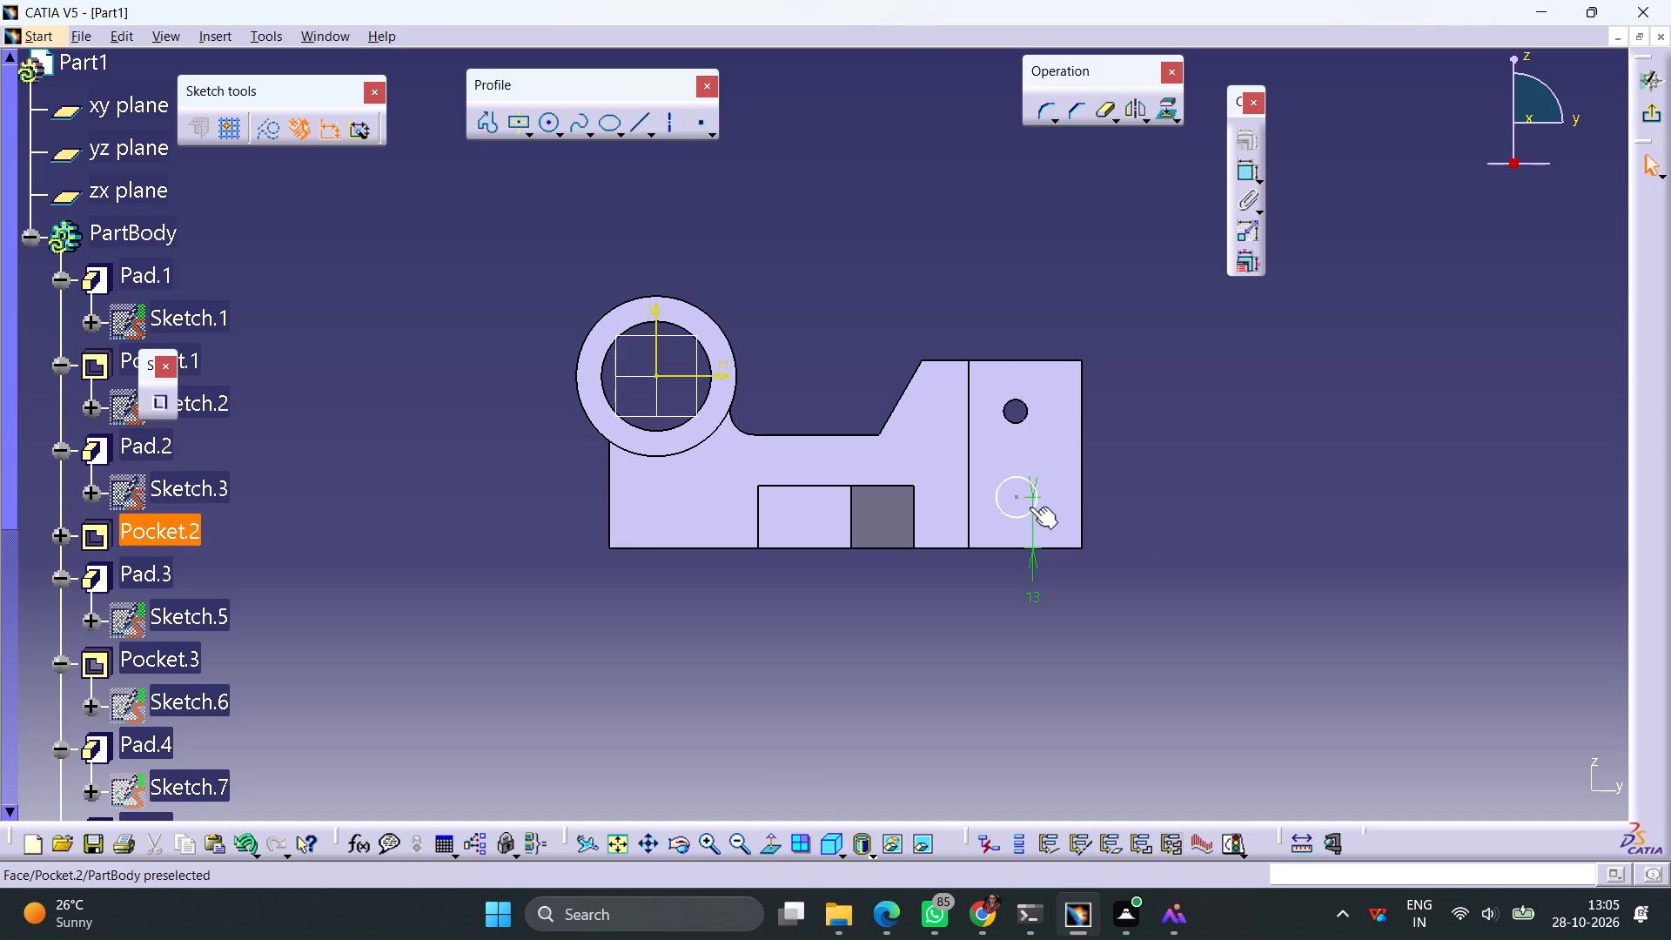
{"action": "left_click", "coordinate": [1014, 499]}
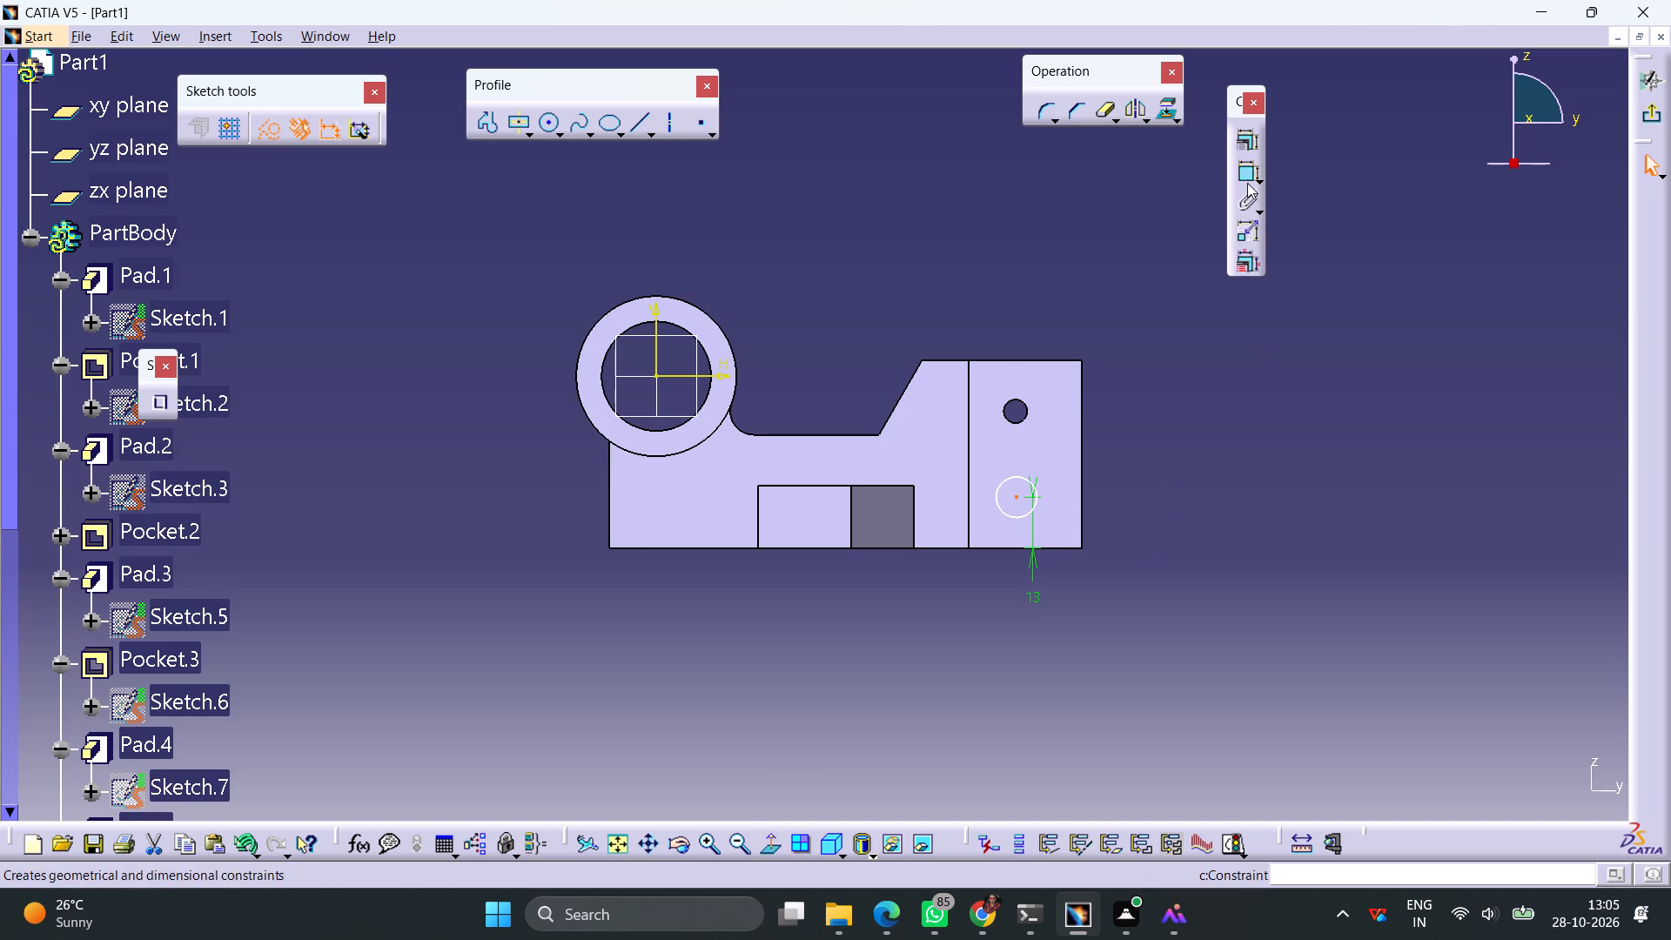
{"action": "left_click", "coordinate": [1247, 180]}
{"action": "middle_click_drag", "start_coordinate": [834, 387], "coordinate": [819, 482]}
{"action": "right_click_drag", "start_coordinate": [834, 387], "coordinate": [819, 482]}
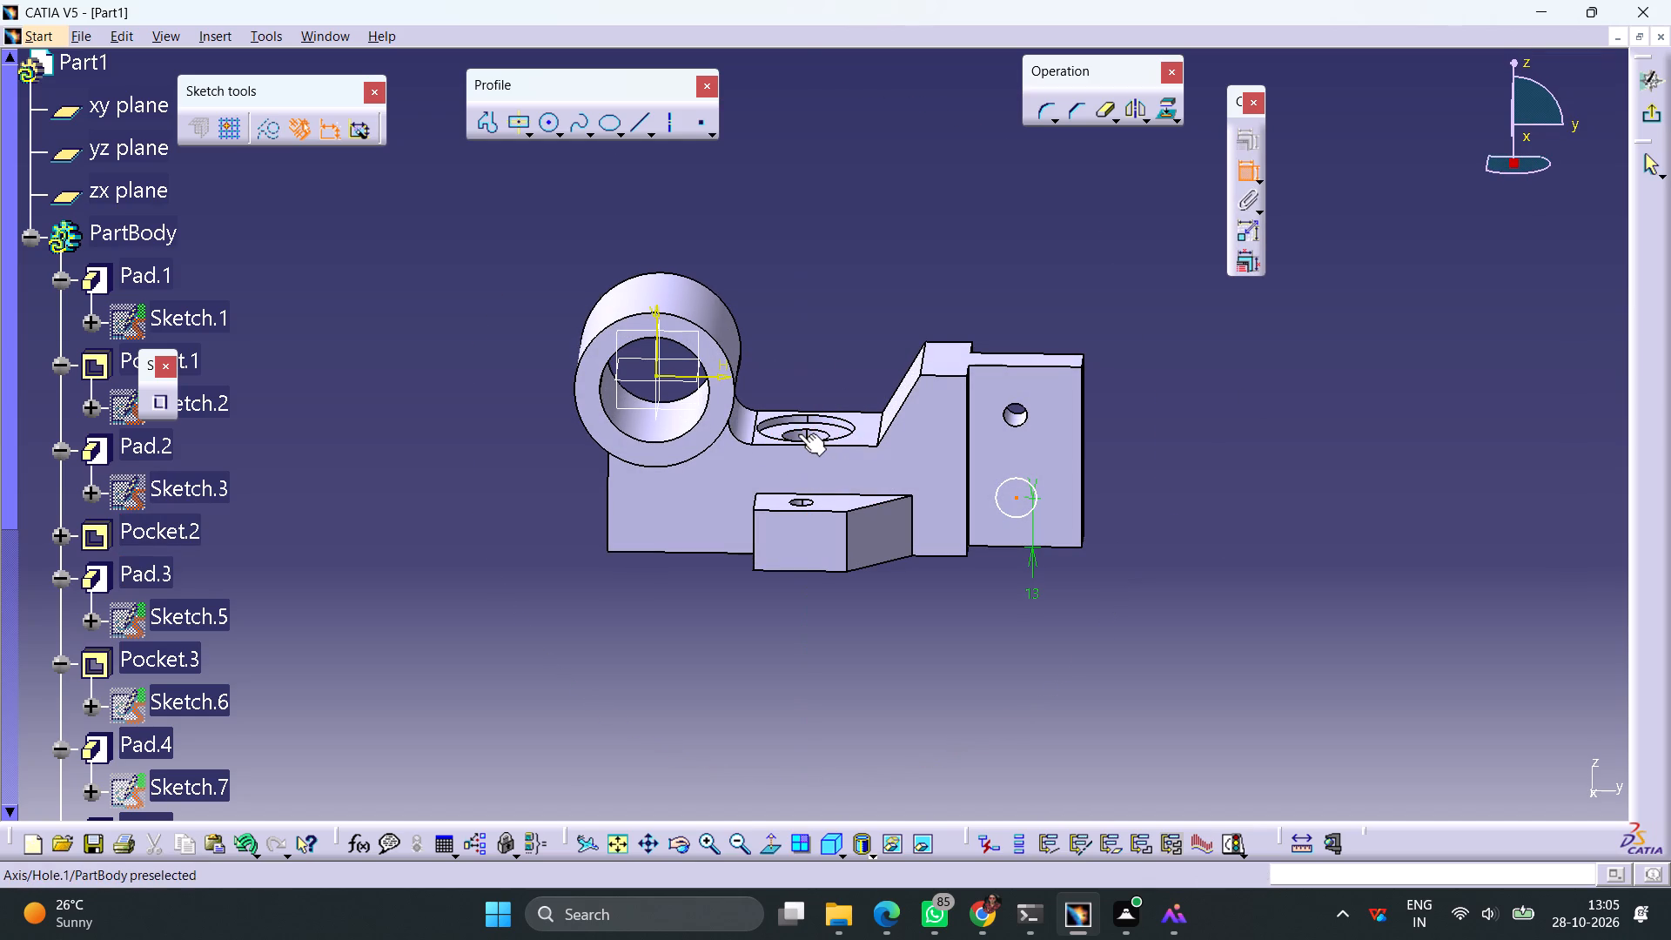
{"action": "left_click", "coordinate": [806, 433]}
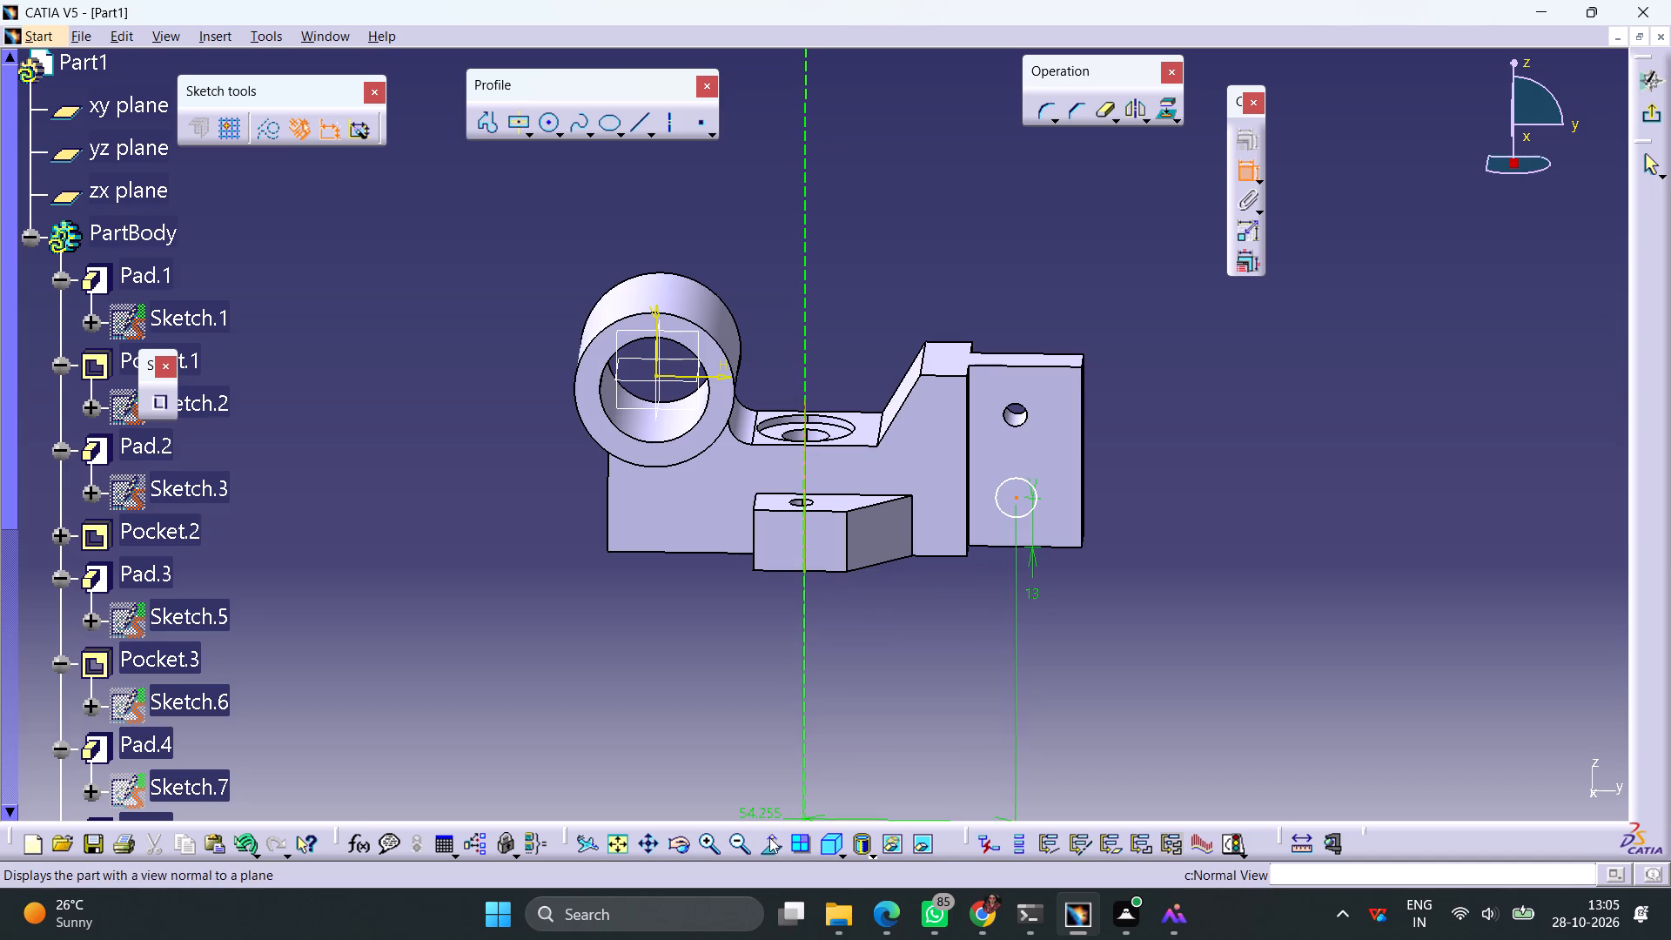
{"action": "left_click", "coordinate": [769, 842]}
{"action": "triple_click", "coordinate": [936, 675]}
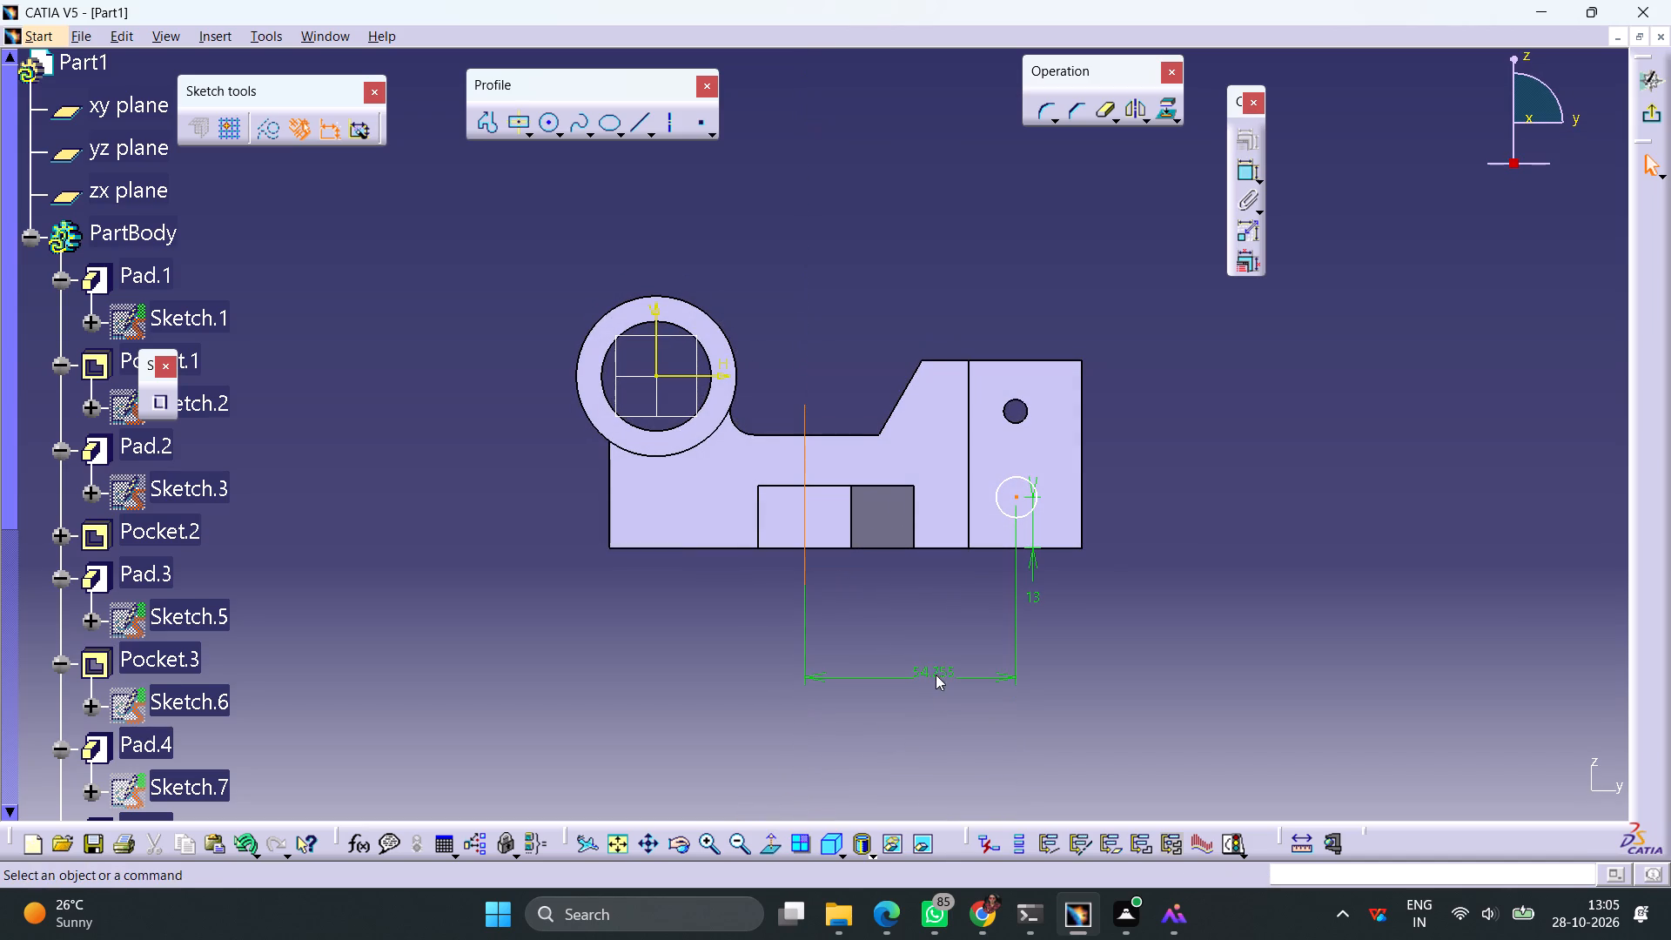
{"action": "double_click", "coordinate": [936, 675]}
{"action": "type", "text": "54"}
{"action": "key", "text": "Return"}
{"action": "left_click", "coordinate": [1219, 515]}
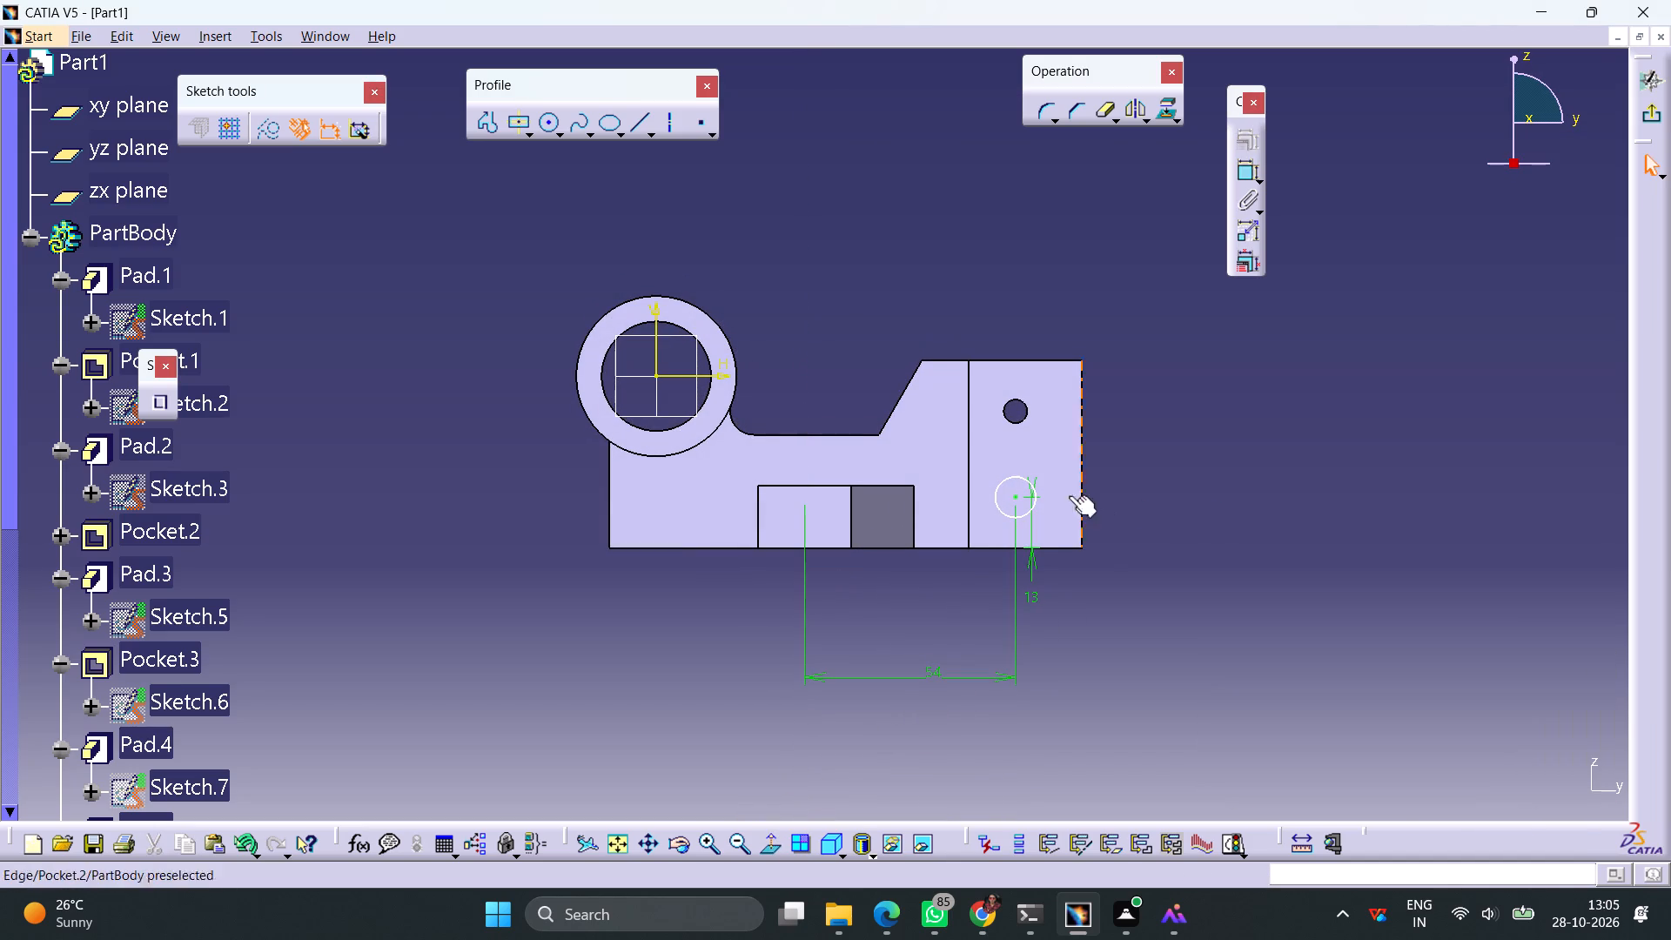
Dimension the lower circle on the end side face with a diameter of 6 mm.
{"action": "left_click", "coordinate": [1023, 479]}
{"action": "left_click", "coordinate": [1238, 173]}
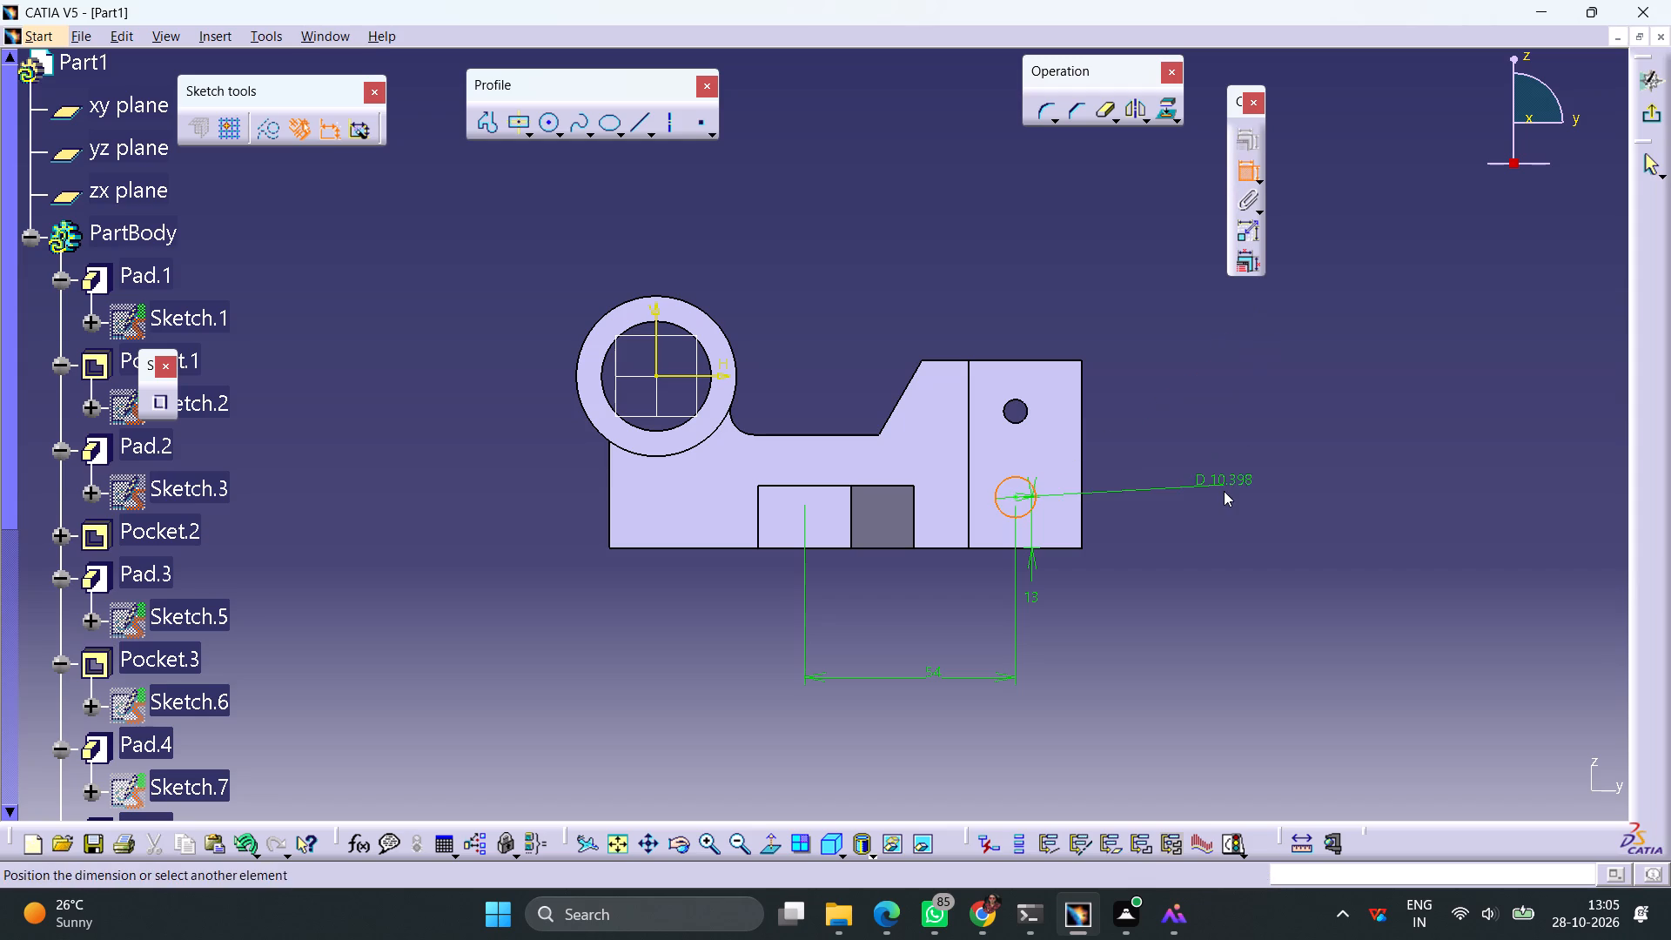
{"action": "left_click", "coordinate": [1224, 491]}
{"action": "double_click", "coordinate": [1239, 480]}
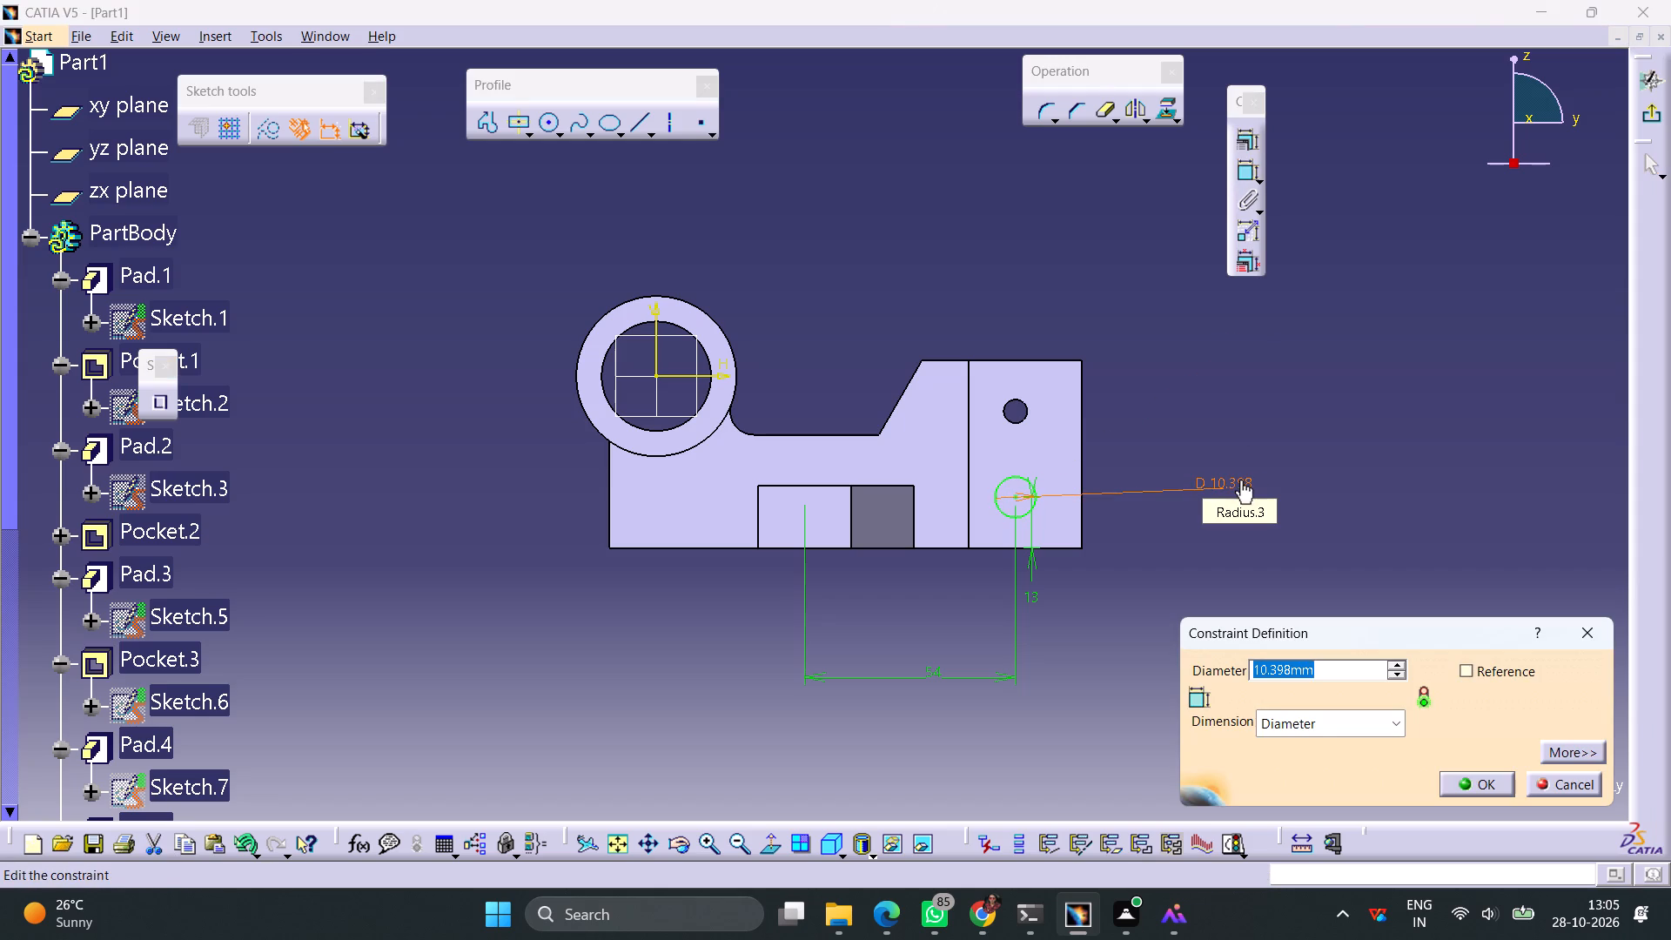
{"action": "key", "text": "6"}
{"action": "key", "text": "Return"}
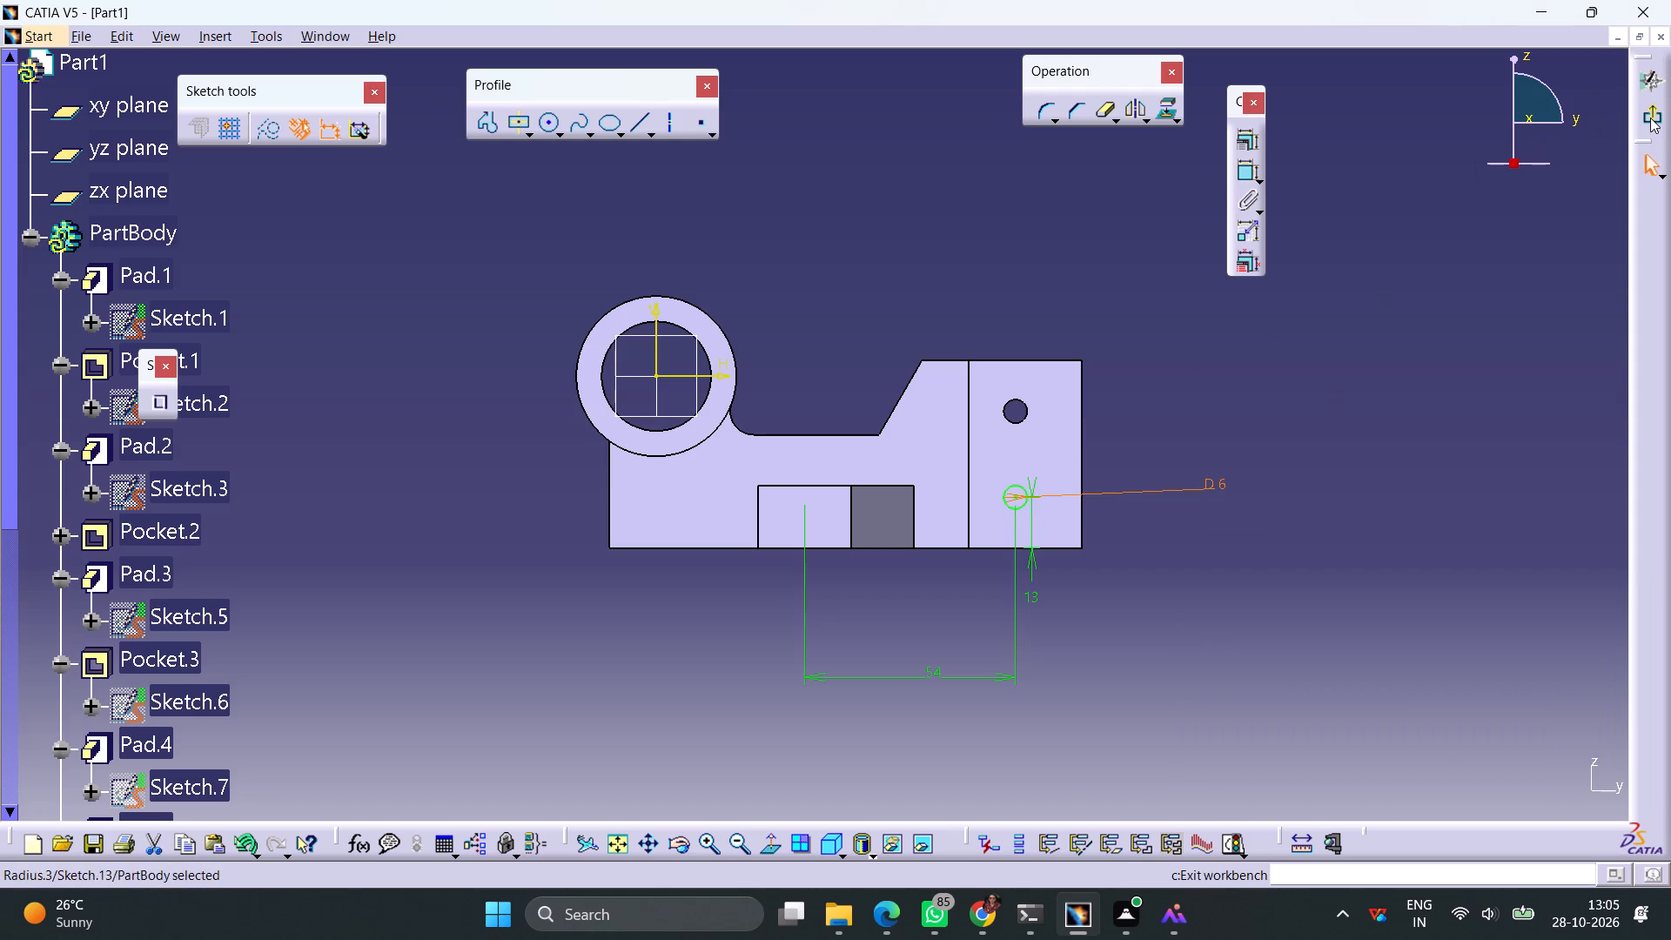
Finish the sketch and cut a 16 mm deep pocket from the lower 6 mm circle.
{"action": "left_click", "coordinate": [1650, 117]}
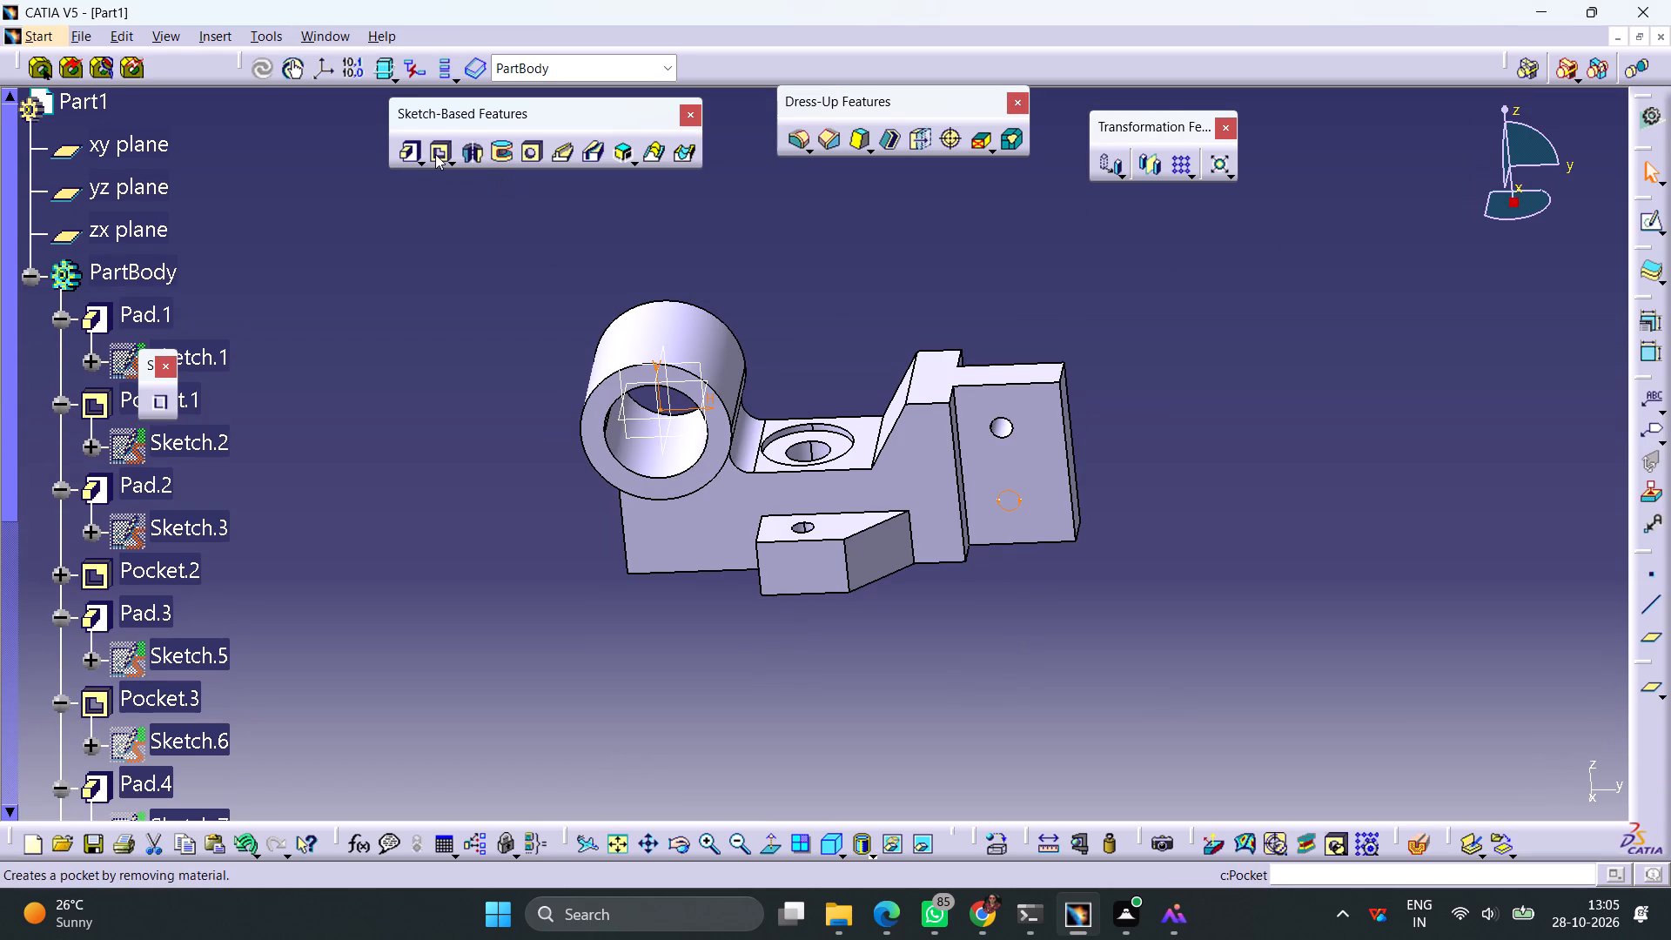
{"action": "left_click", "coordinate": [435, 154]}
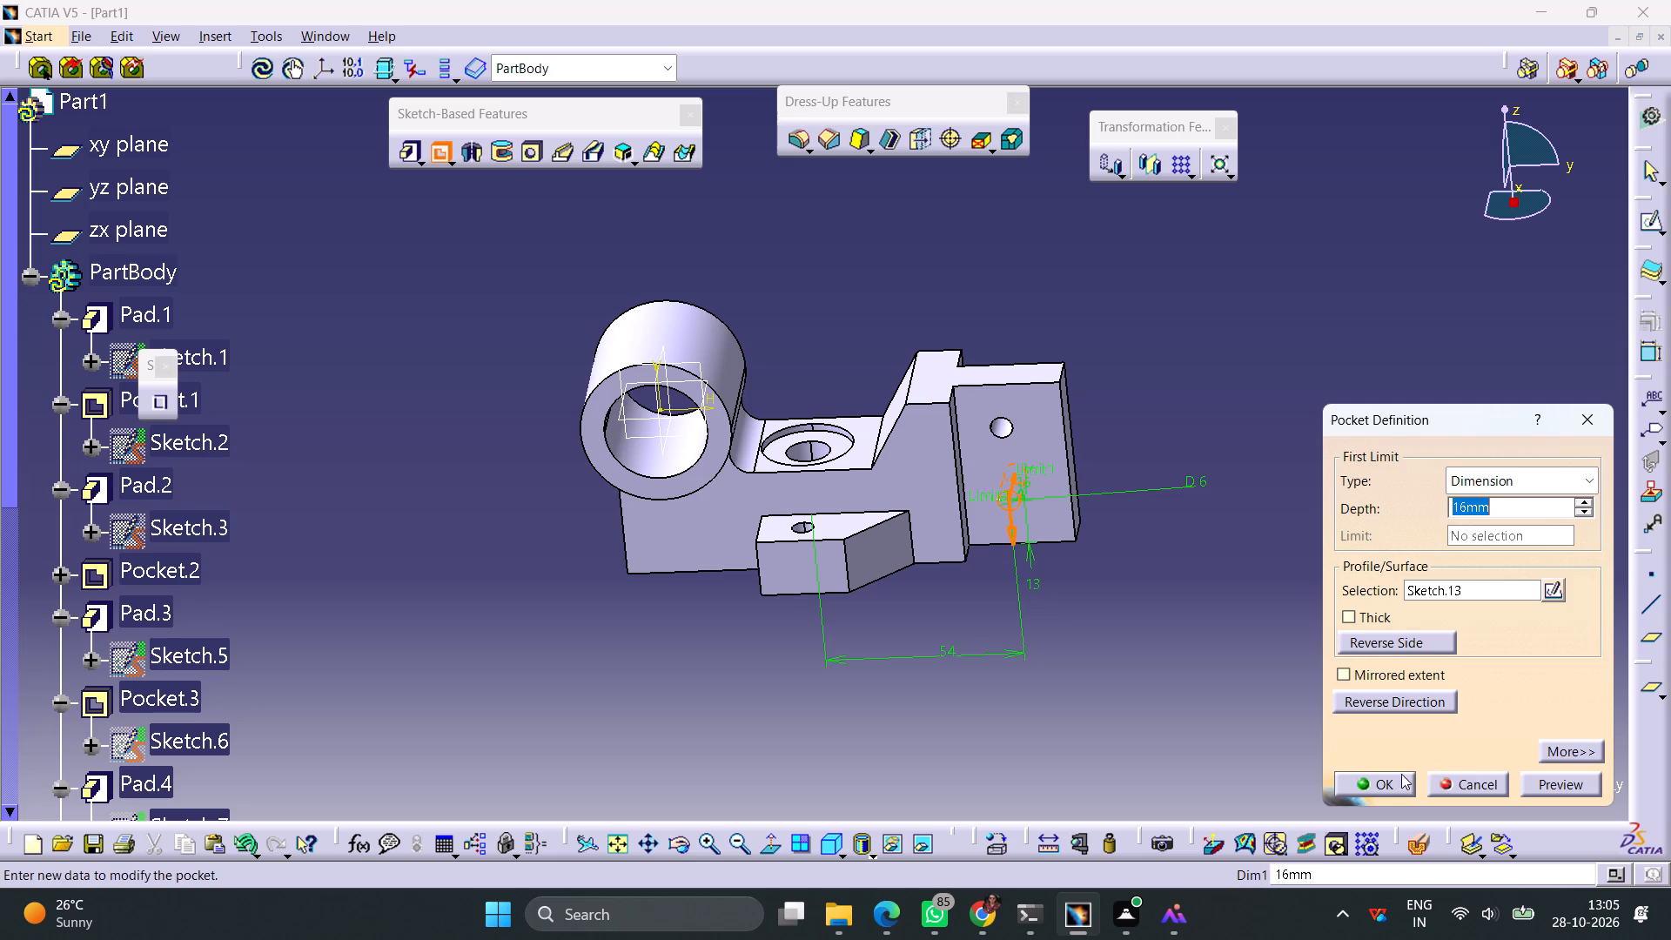
{"action": "left_click", "coordinate": [1384, 782]}
{"action": "left_click", "coordinate": [1297, 688]}
Start a sketch on the yz plane and draw a horizontal line about 30 mm long above the cylinder, ending over its axis.
{"action": "middle_click_drag", "start_coordinate": [783, 682], "coordinate": [787, 503]}
{"action": "right_click_drag", "start_coordinate": [783, 682], "coordinate": [787, 503]}
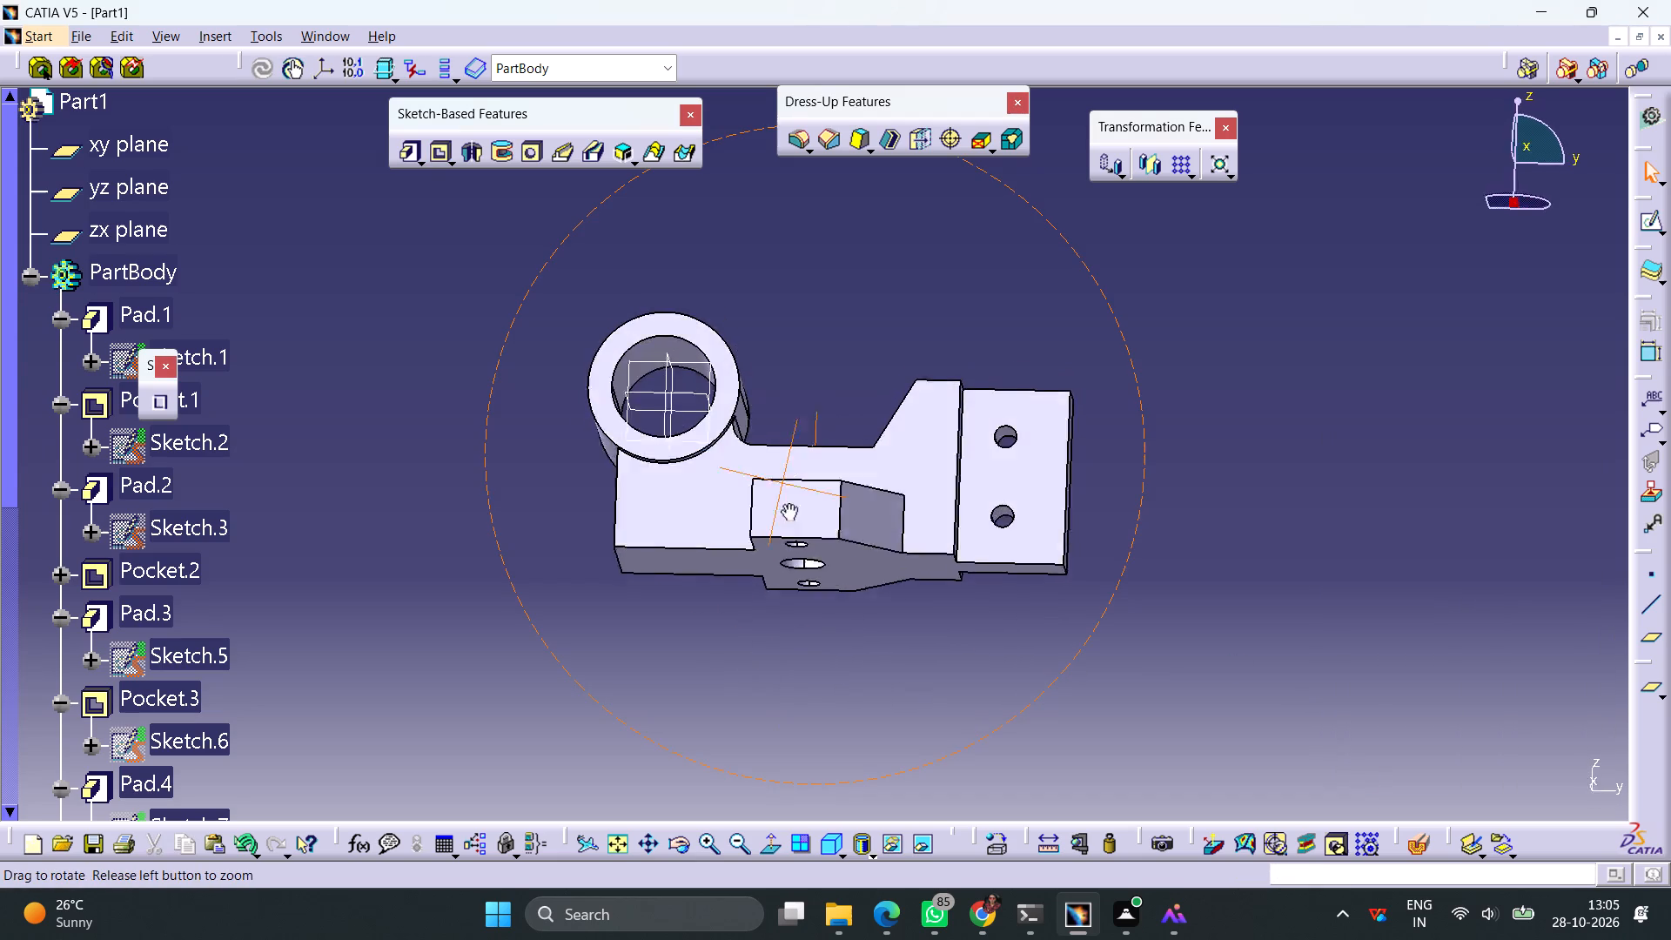
{"action": "middle_click_drag", "start_coordinate": [787, 503], "coordinate": [790, 632]}
{"action": "right_click_drag", "start_coordinate": [787, 503], "coordinate": [790, 632]}
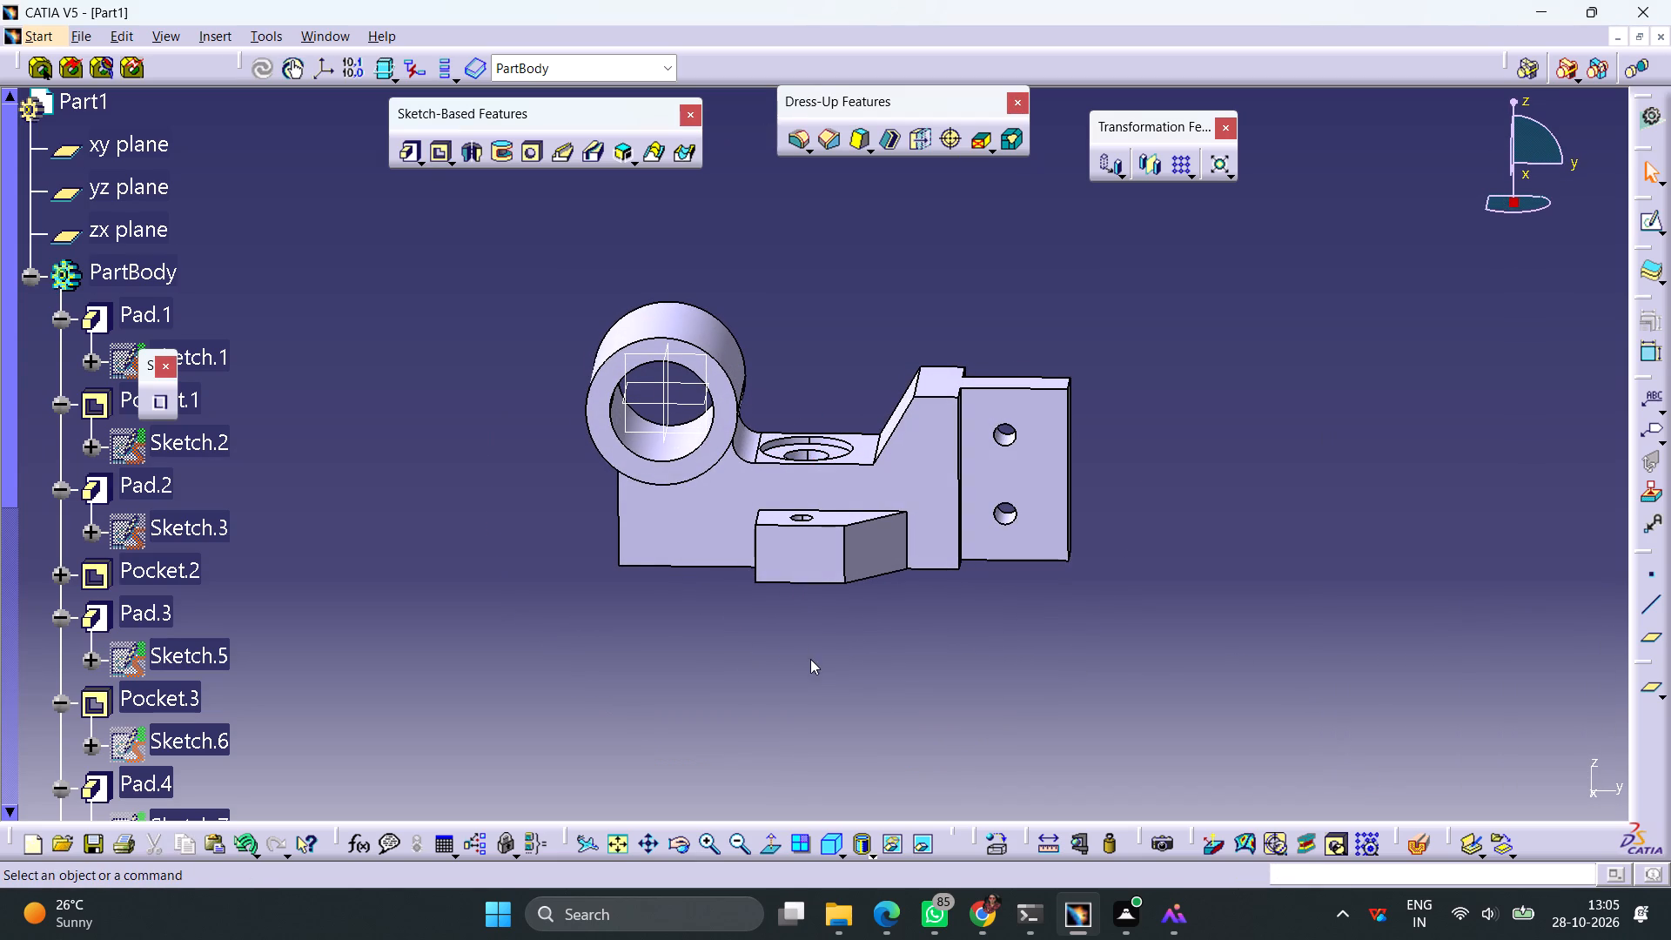
{"action": "left_click", "coordinate": [693, 352]}
{"action": "left_click", "coordinate": [1639, 219]}
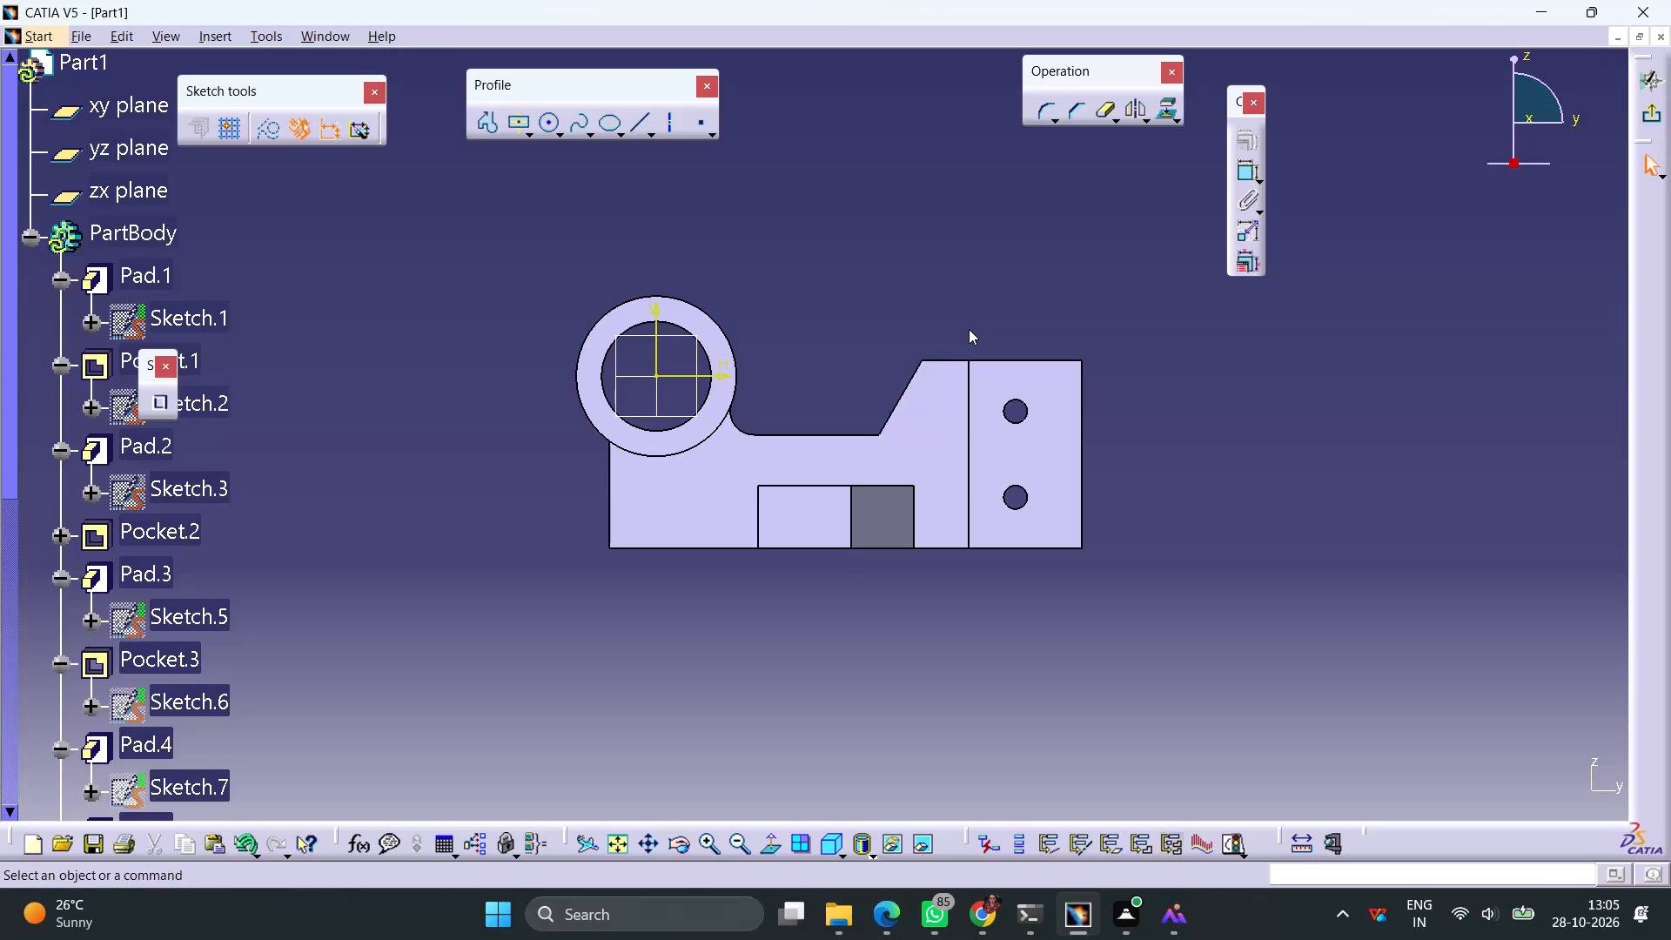
{"action": "left_click", "coordinate": [634, 131]}
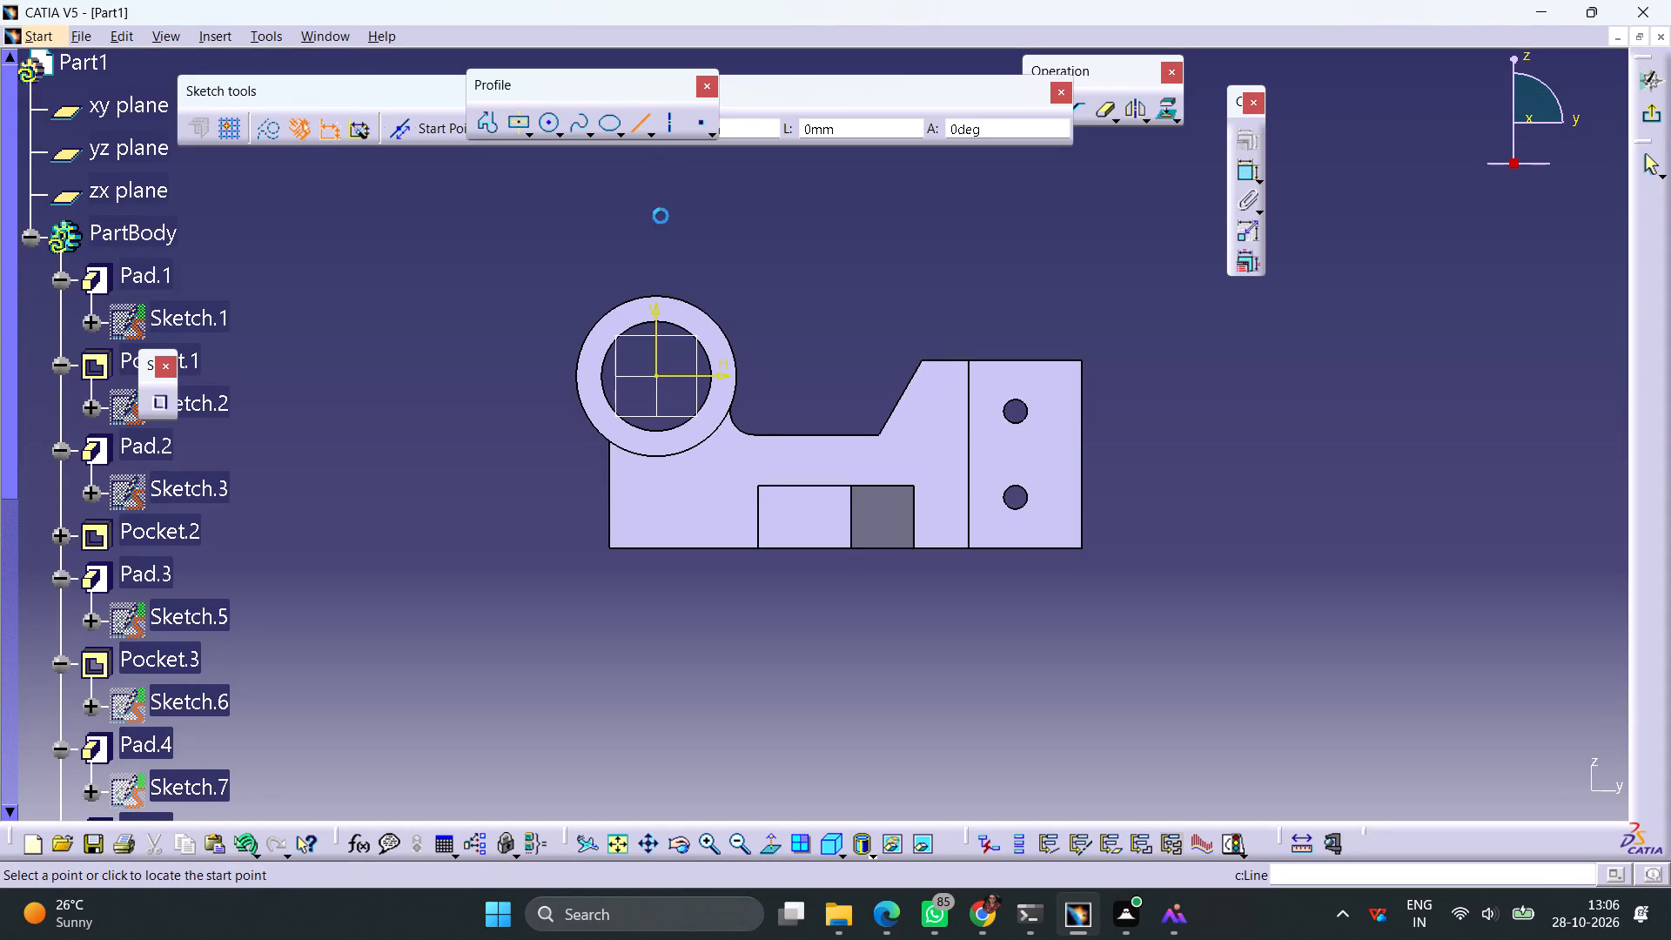
{"action": "left_click", "coordinate": [660, 259]}
{"action": "left_click", "coordinate": [539, 259]}
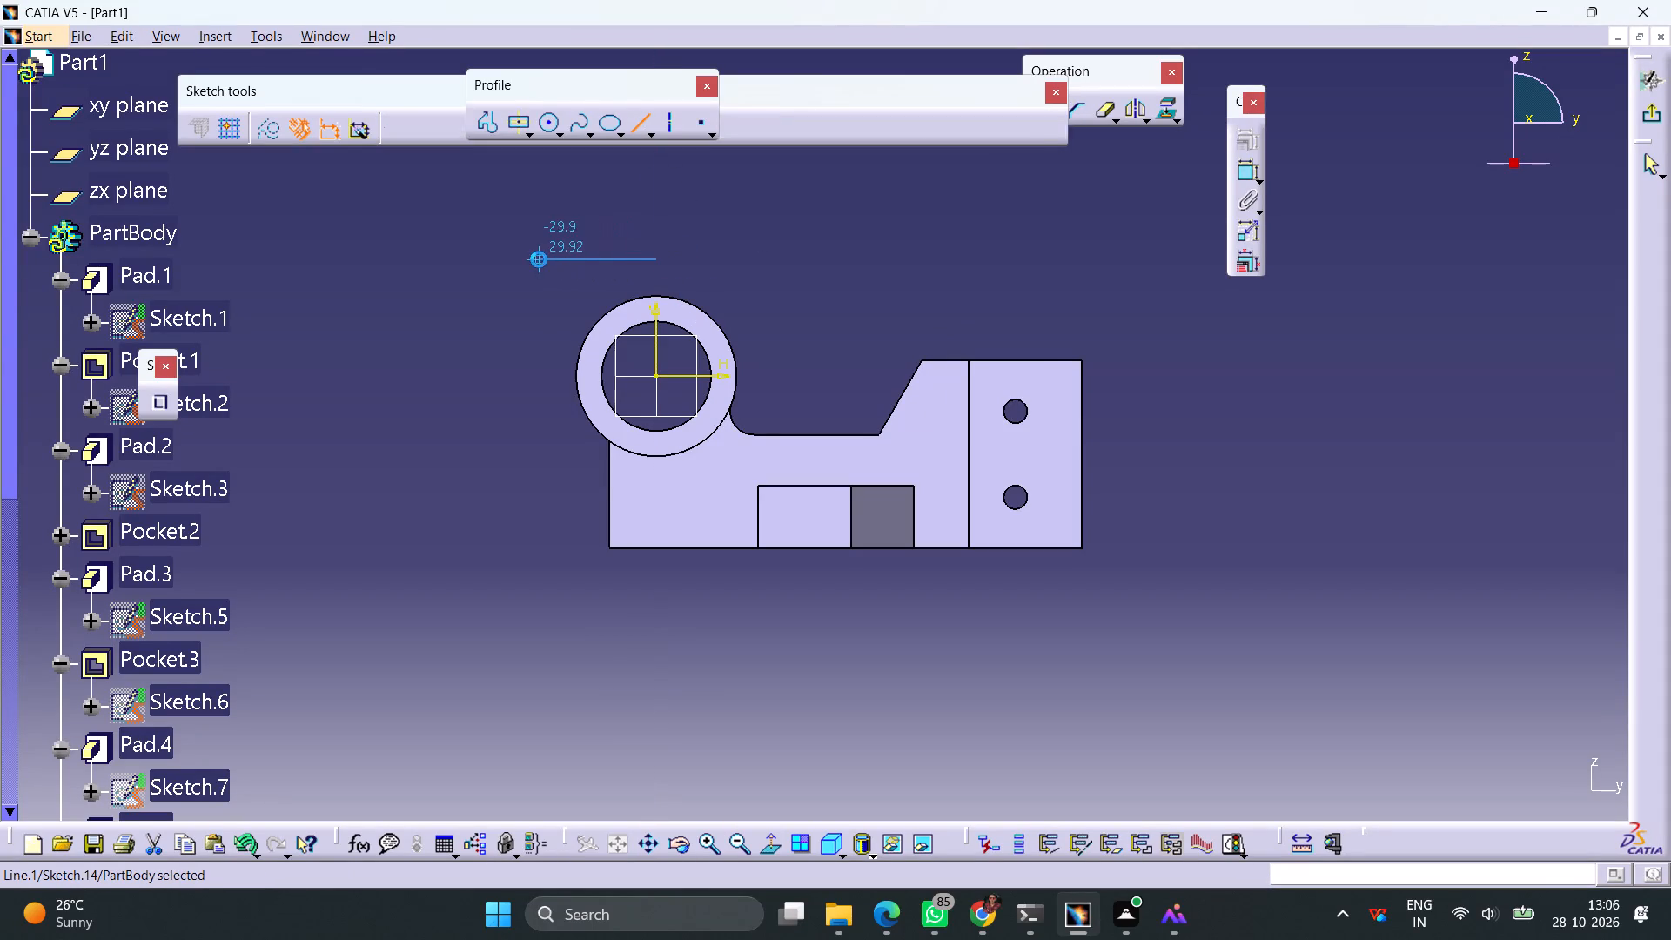
Constrain the horizontal line tangent to the cylinder's outer circular edge.
{"action": "left_click", "coordinate": [640, 297], "text": "ctrl"}
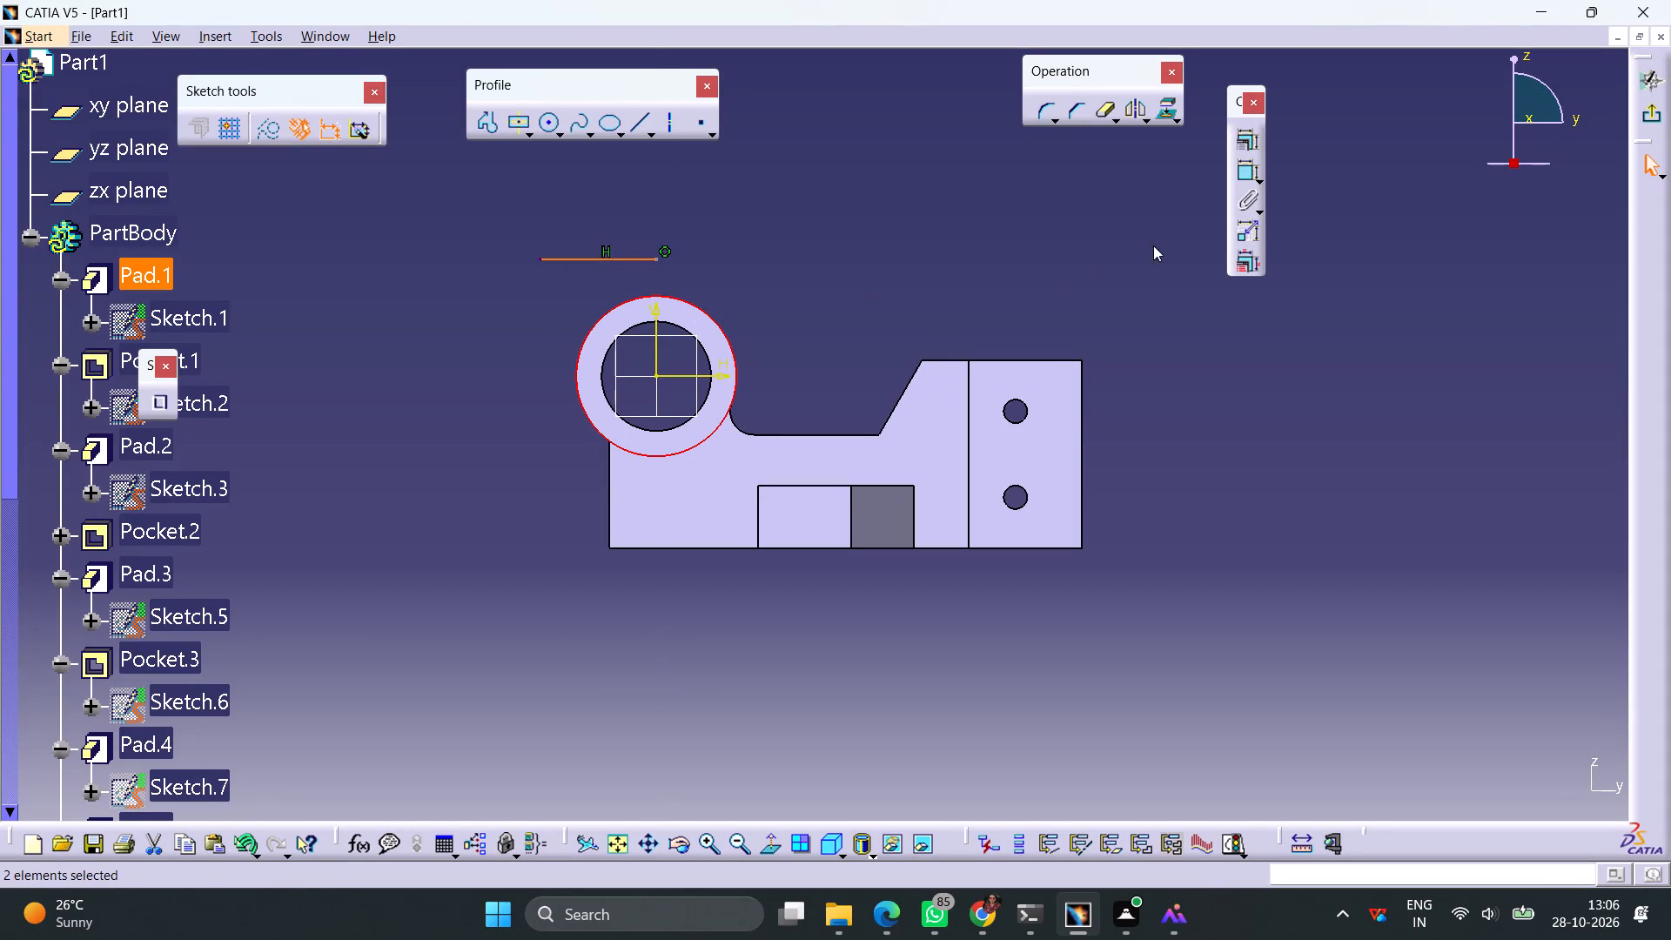
{"action": "left_click", "coordinate": [1241, 144]}
{"action": "left_click", "coordinate": [1525, 532]}
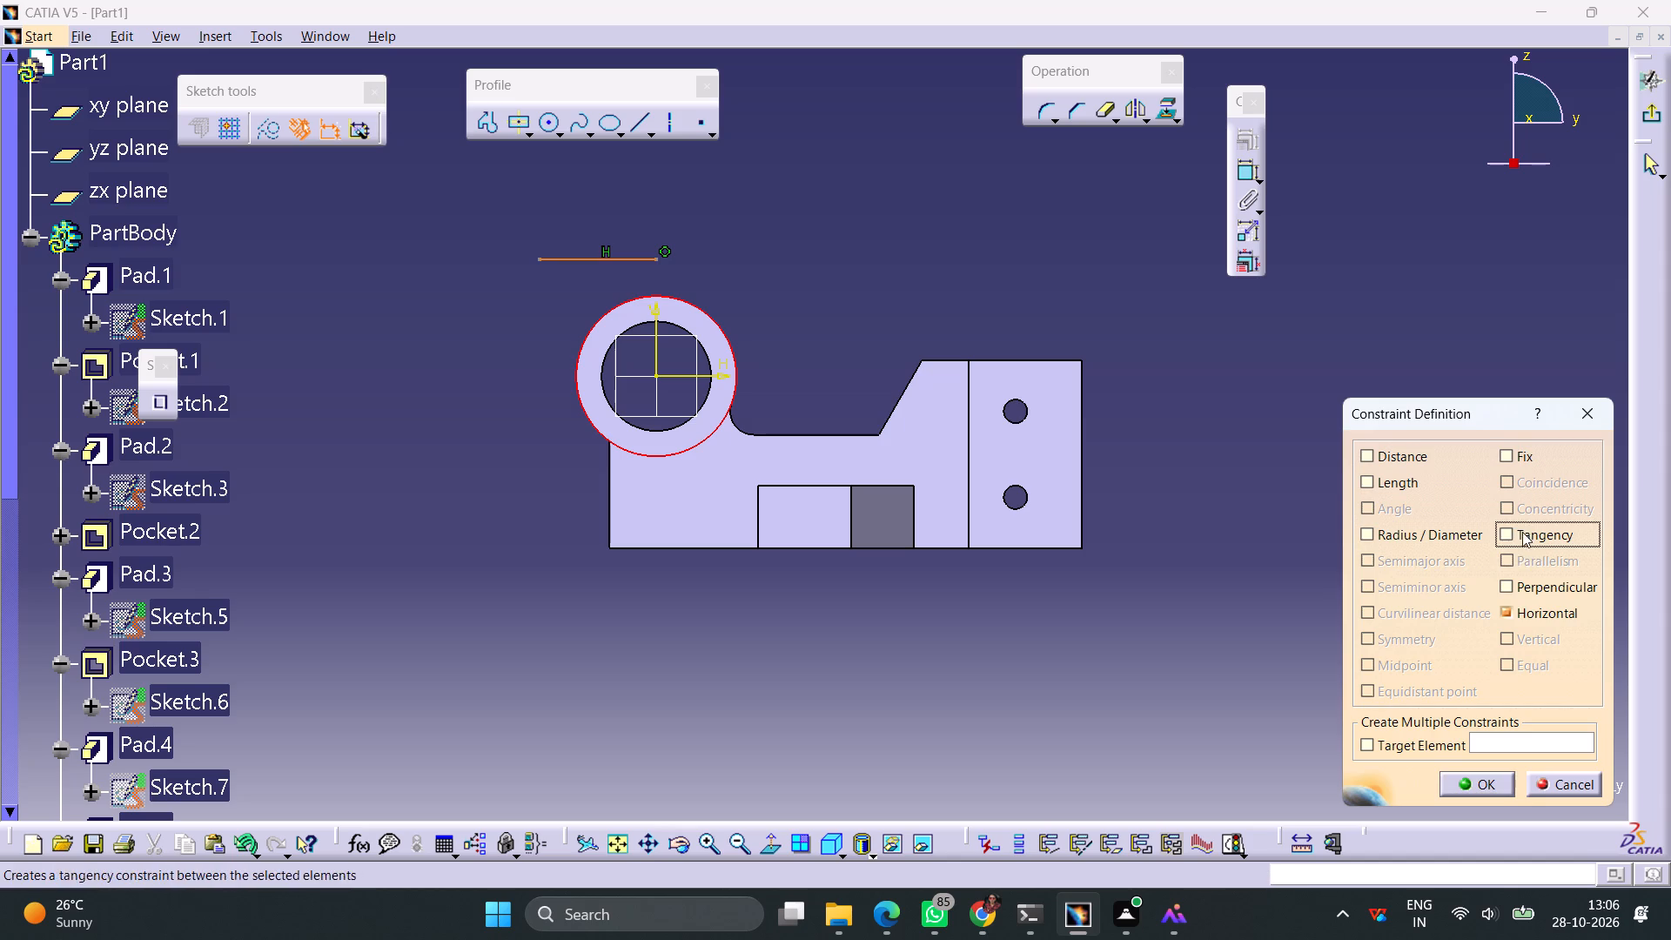
{"action": "left_click", "coordinate": [1491, 781]}
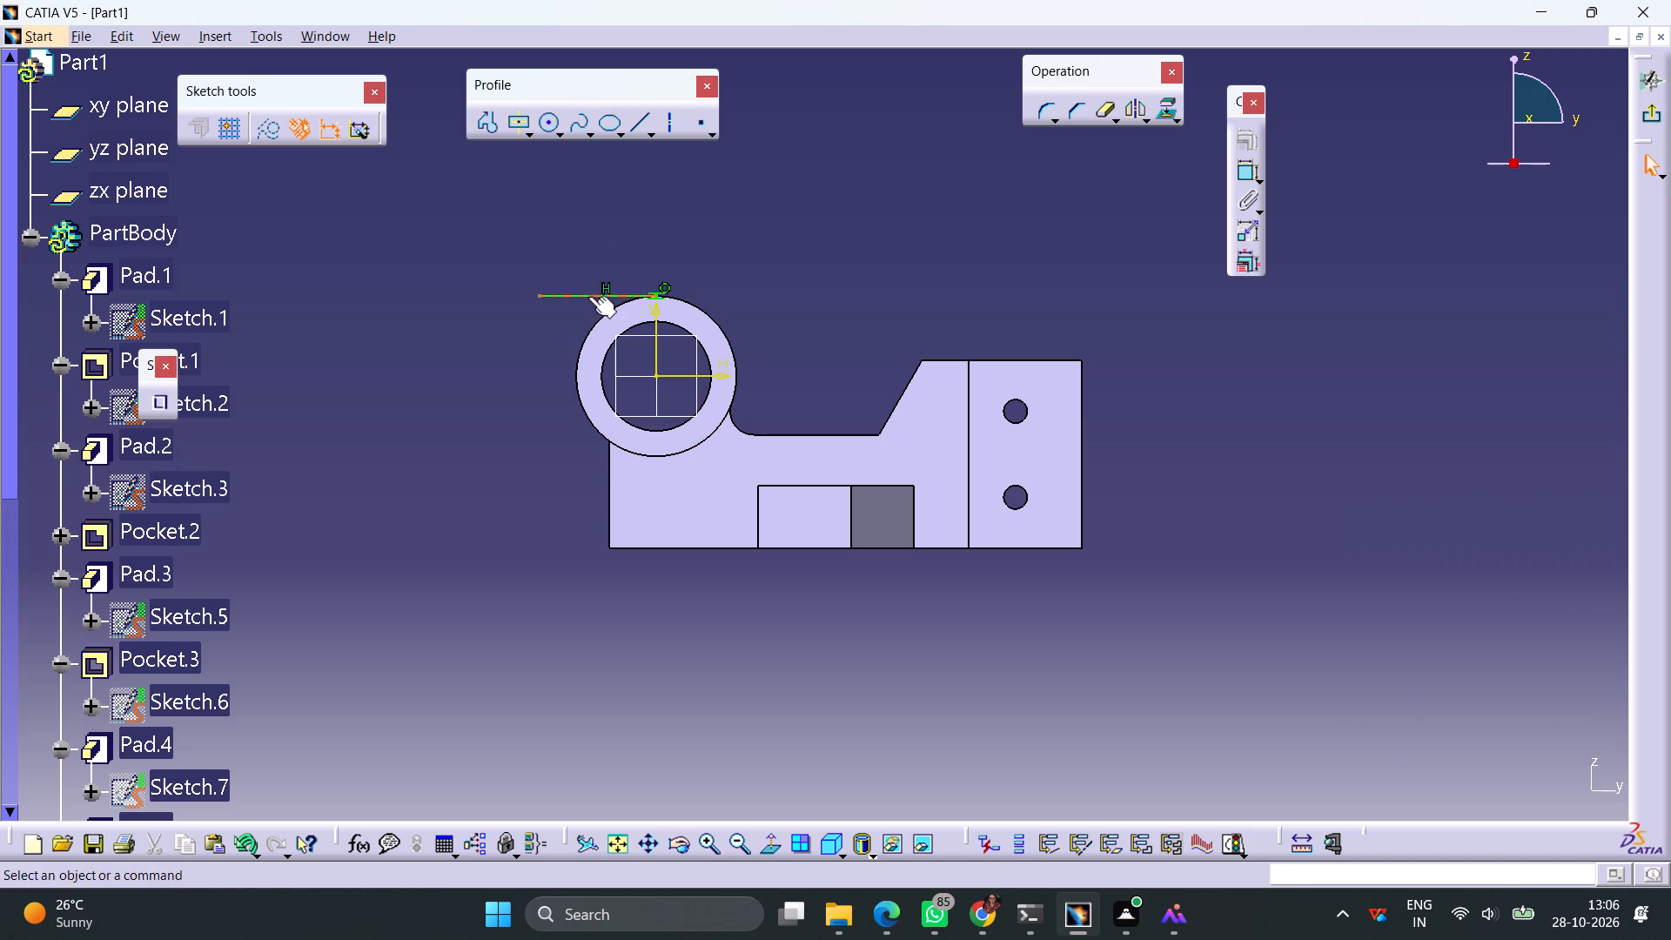
Dimension the tangent line's length as 12 mm.
{"action": "left_click", "coordinate": [586, 295]}
{"action": "left_click", "coordinate": [1238, 172]}
{"action": "left_click", "coordinate": [755, 191]}
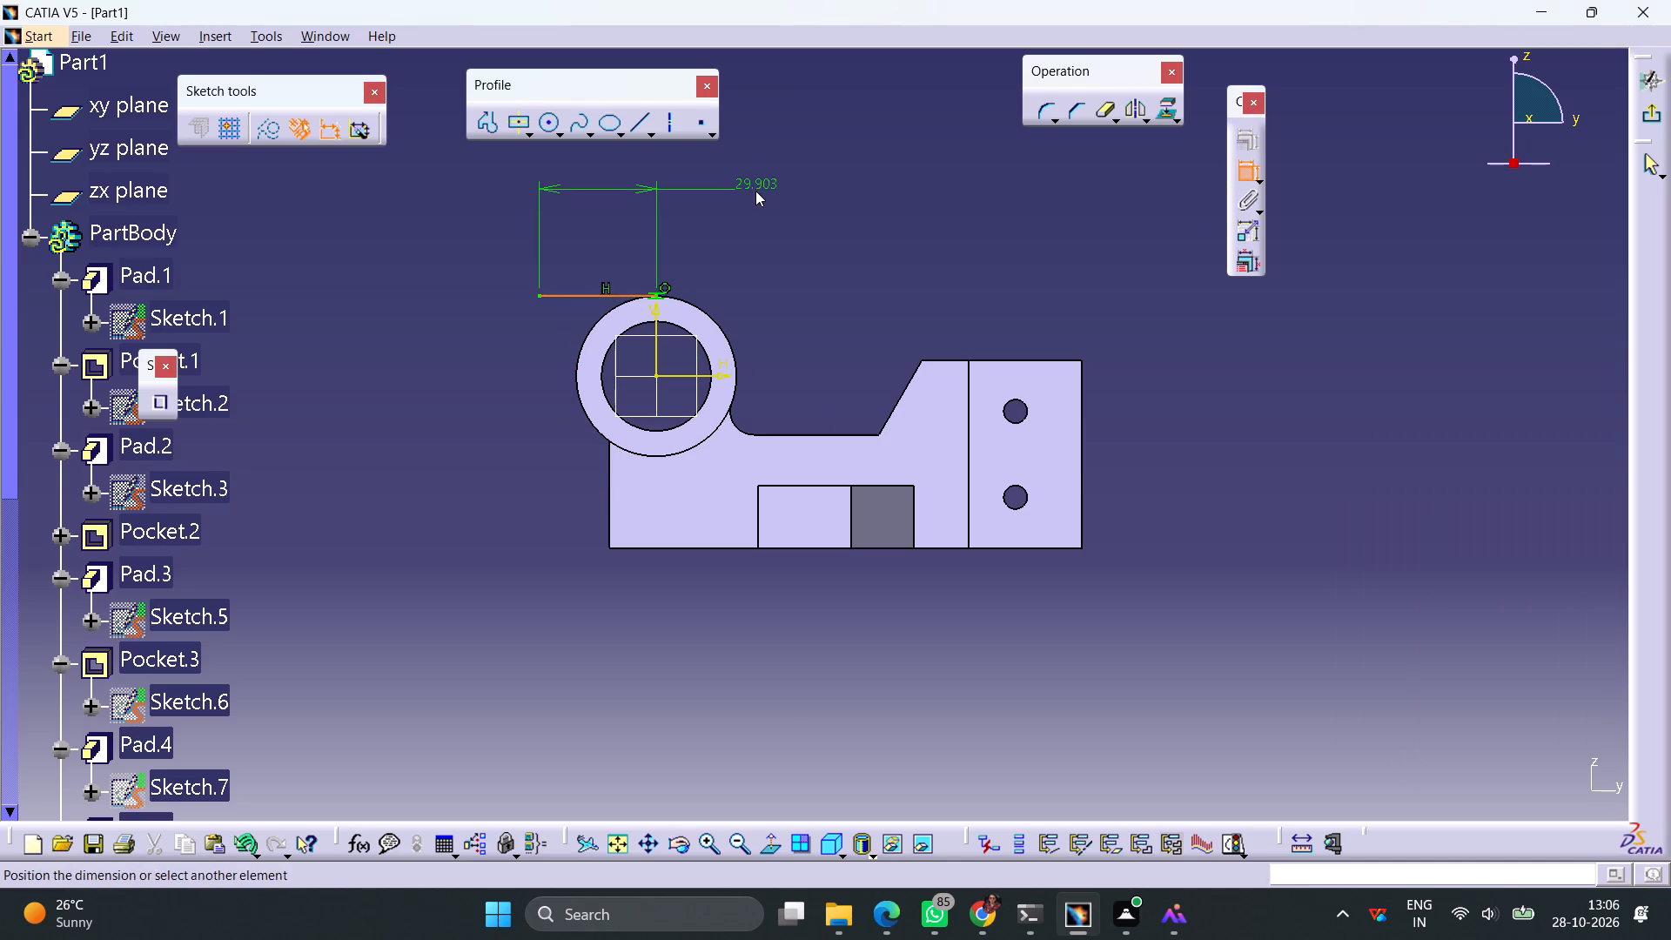
{"action": "double_click", "coordinate": [762, 187]}
{"action": "type", "text": "12"}
{"action": "key", "text": "Return"}
{"action": "left_click", "coordinate": [785, 218]}
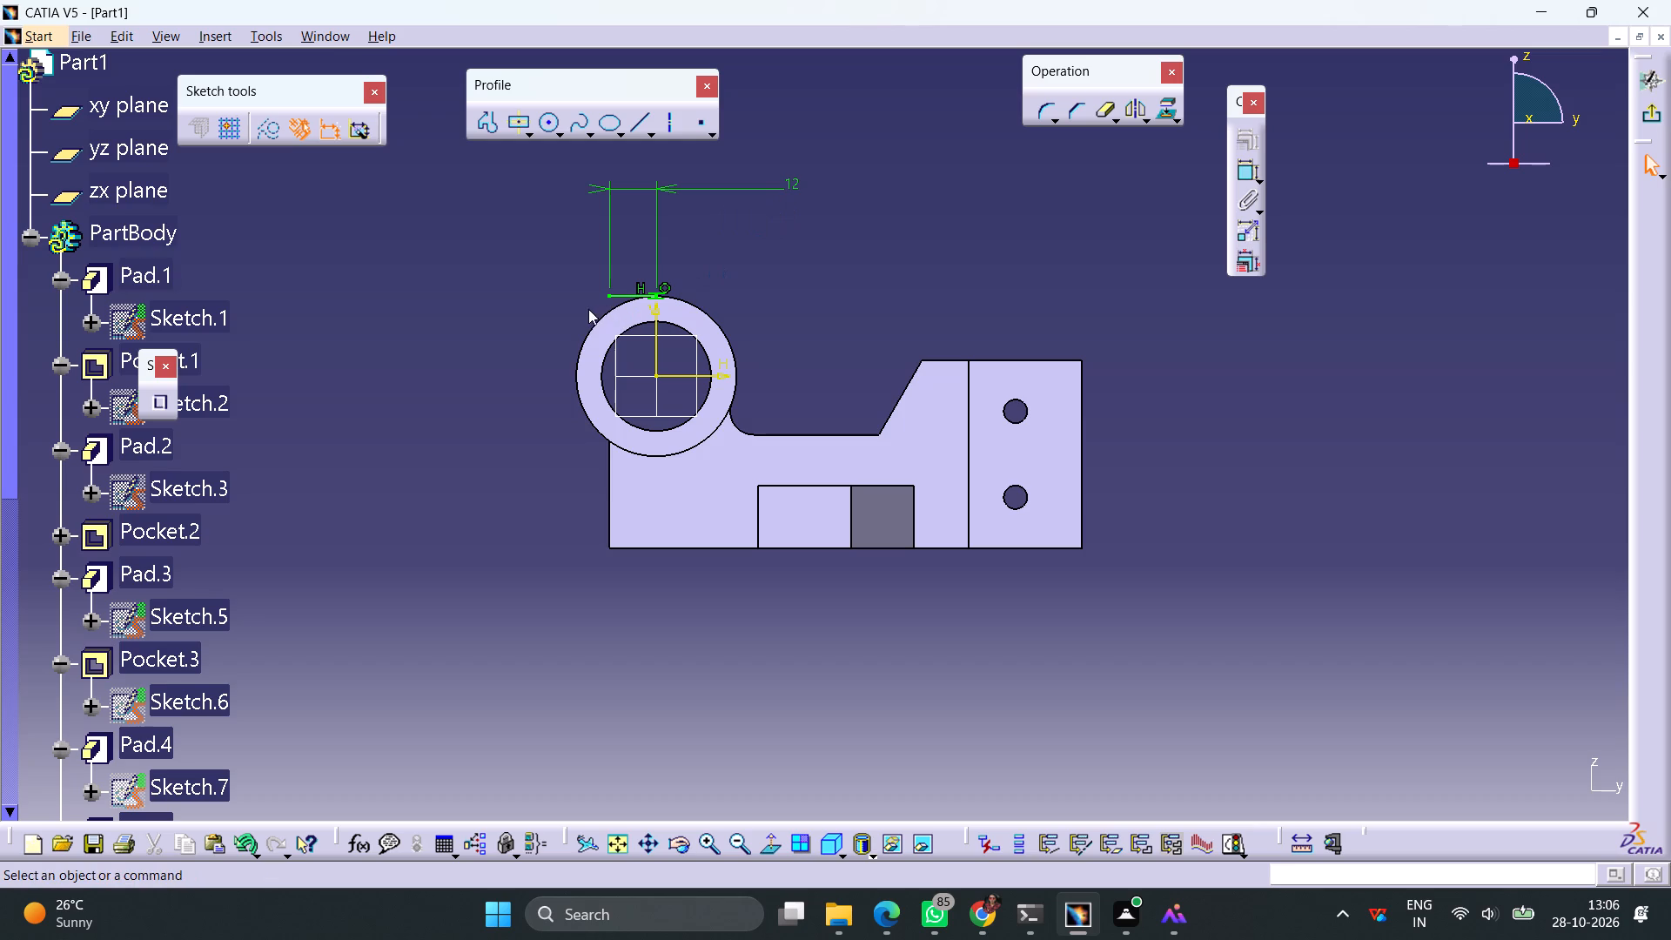
Project the cylinder's outer circular edge into the sketch.
{"action": "left_click", "coordinate": [604, 313]}
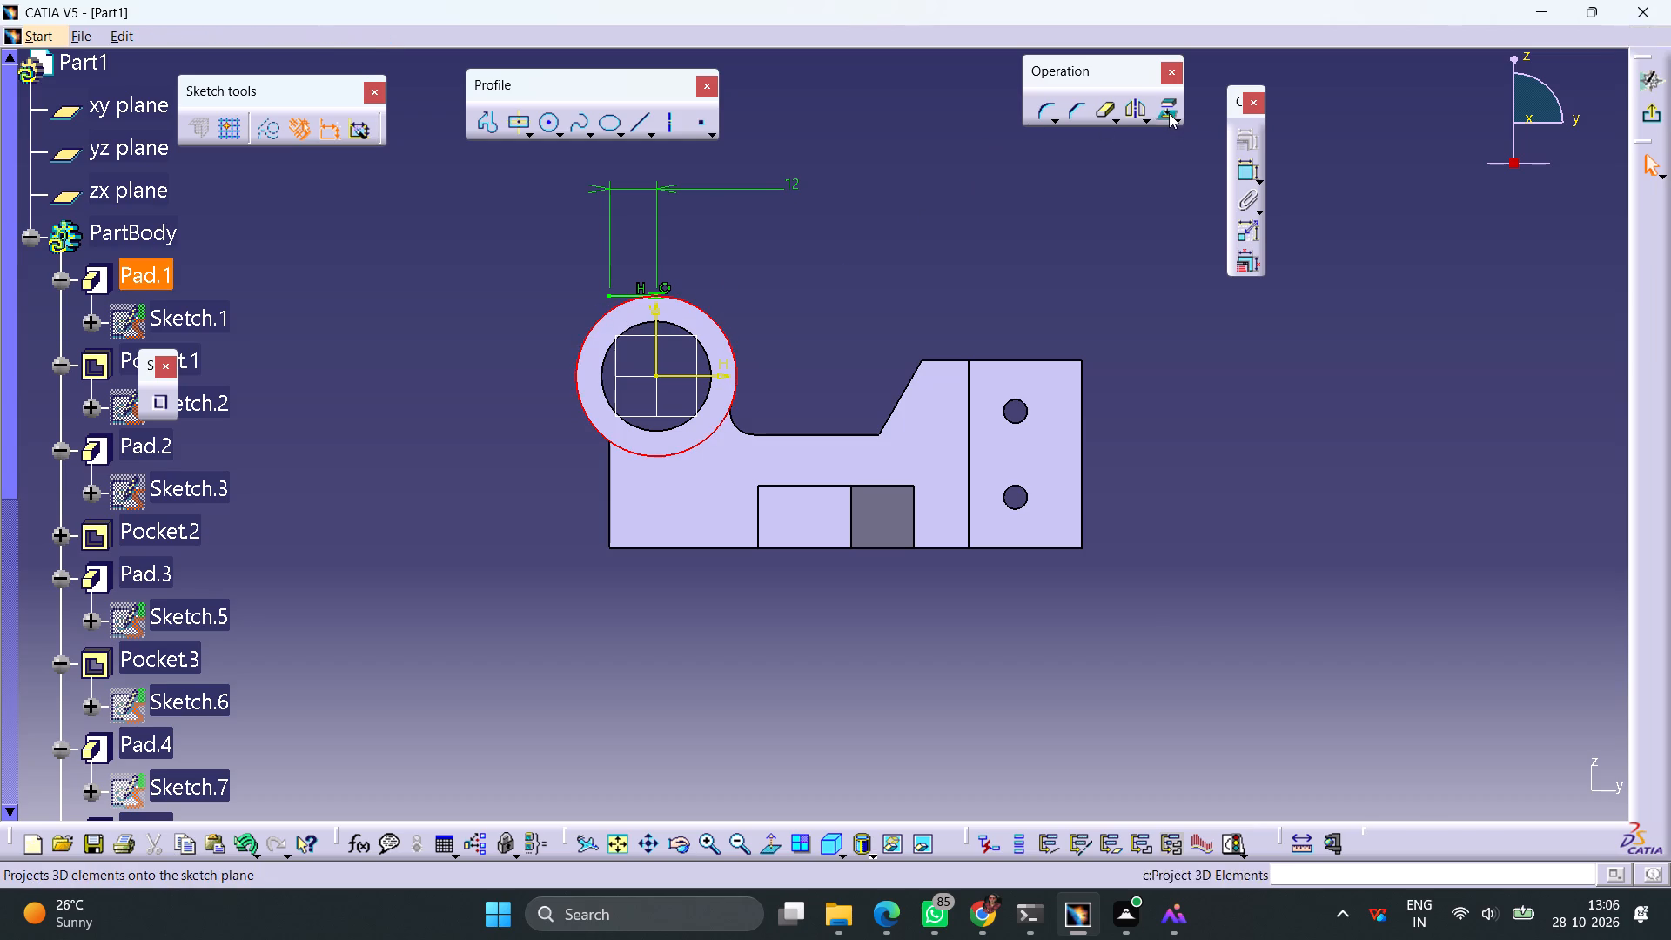
{"action": "left_click", "coordinate": [1169, 113]}
{"action": "left_click", "coordinate": [1462, 782]}
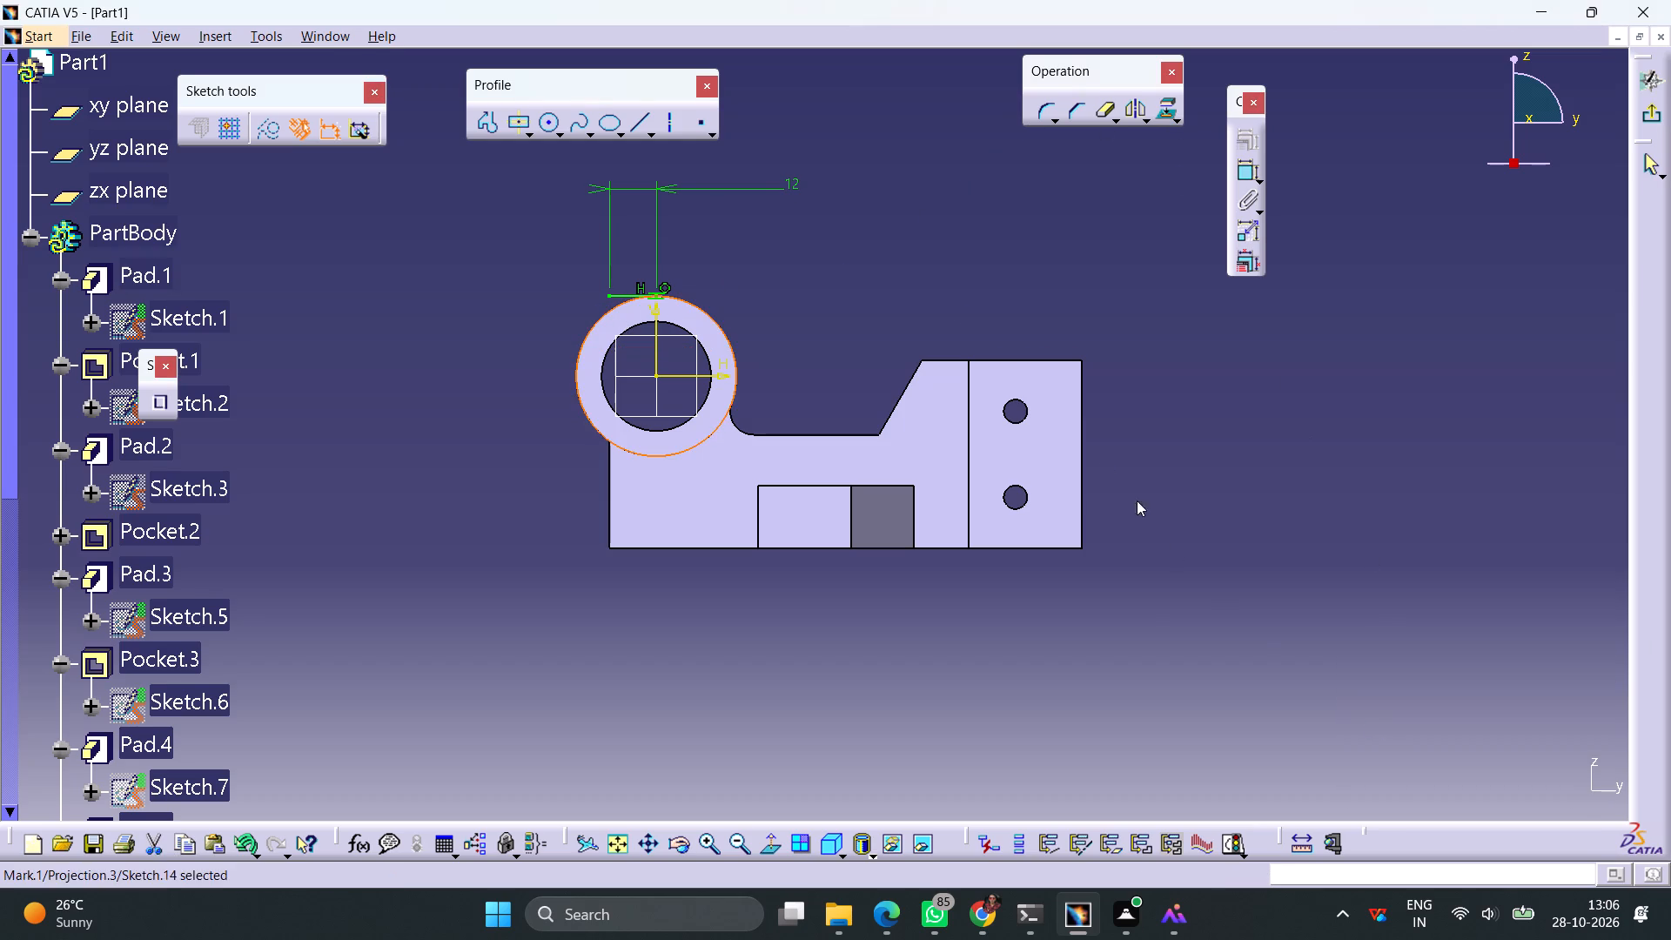
{"action": "left_click", "coordinate": [906, 256]}
Draw a short vertical line from the tangent line's outer end down to the projected circle.
{"action": "middle_click_drag", "start_coordinate": [776, 356], "coordinate": [803, 281], "text": "ctrl"}
{"action": "middle_click_drag", "start_coordinate": [777, 284], "coordinate": [1043, 453]}
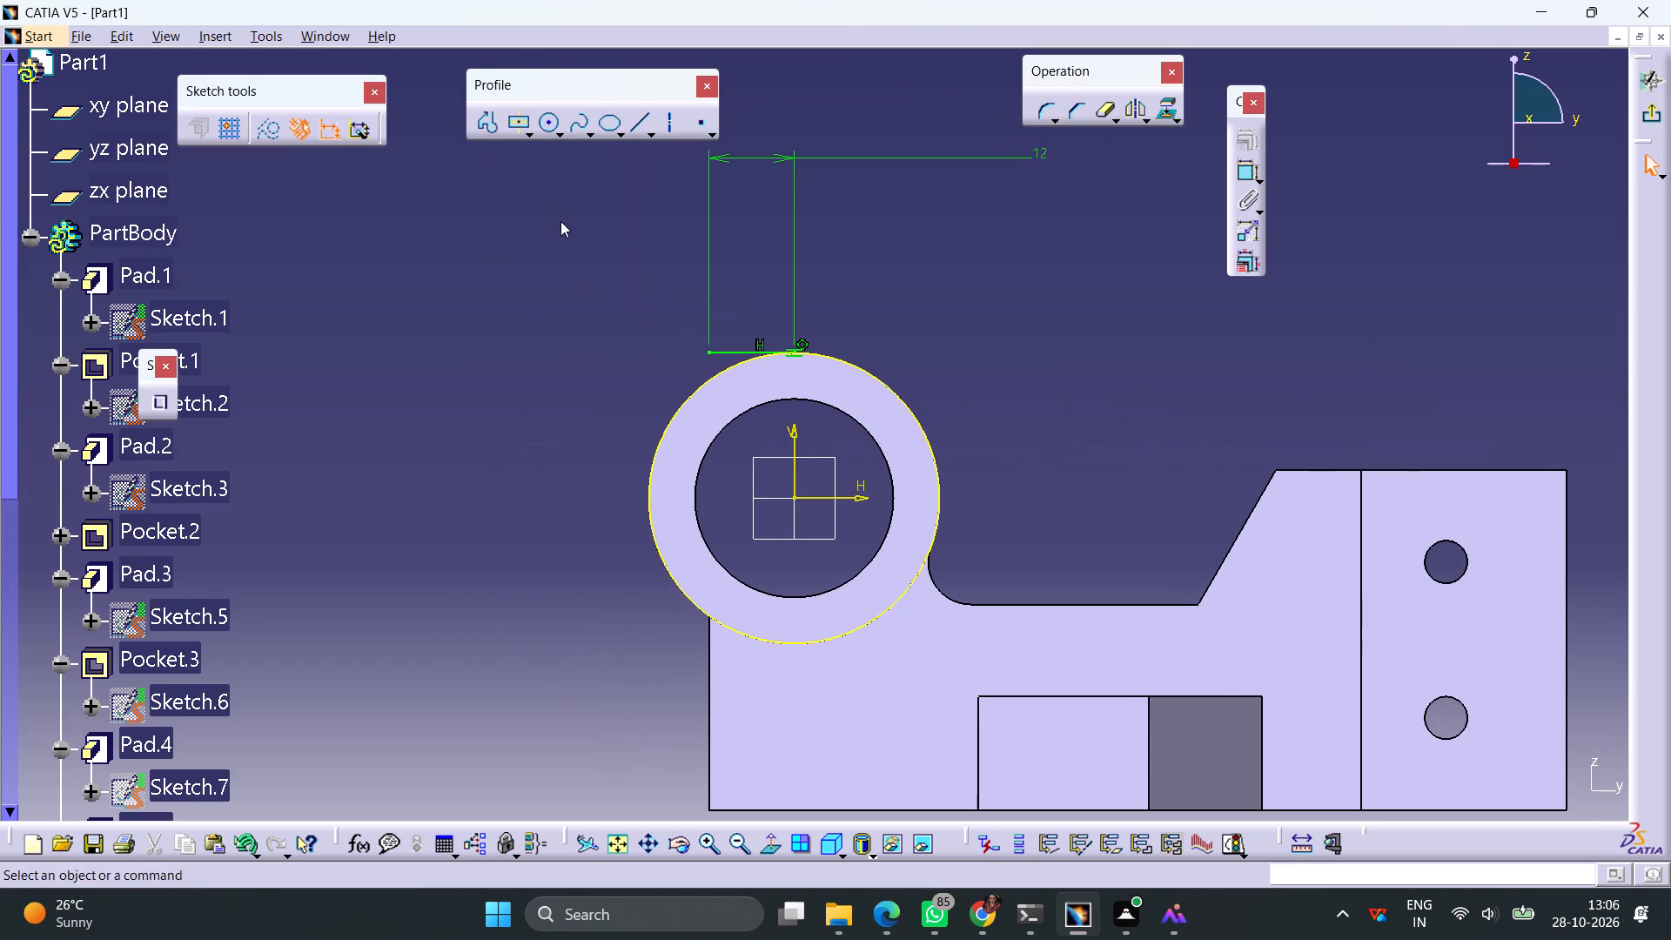
{"action": "left_click", "coordinate": [627, 126]}
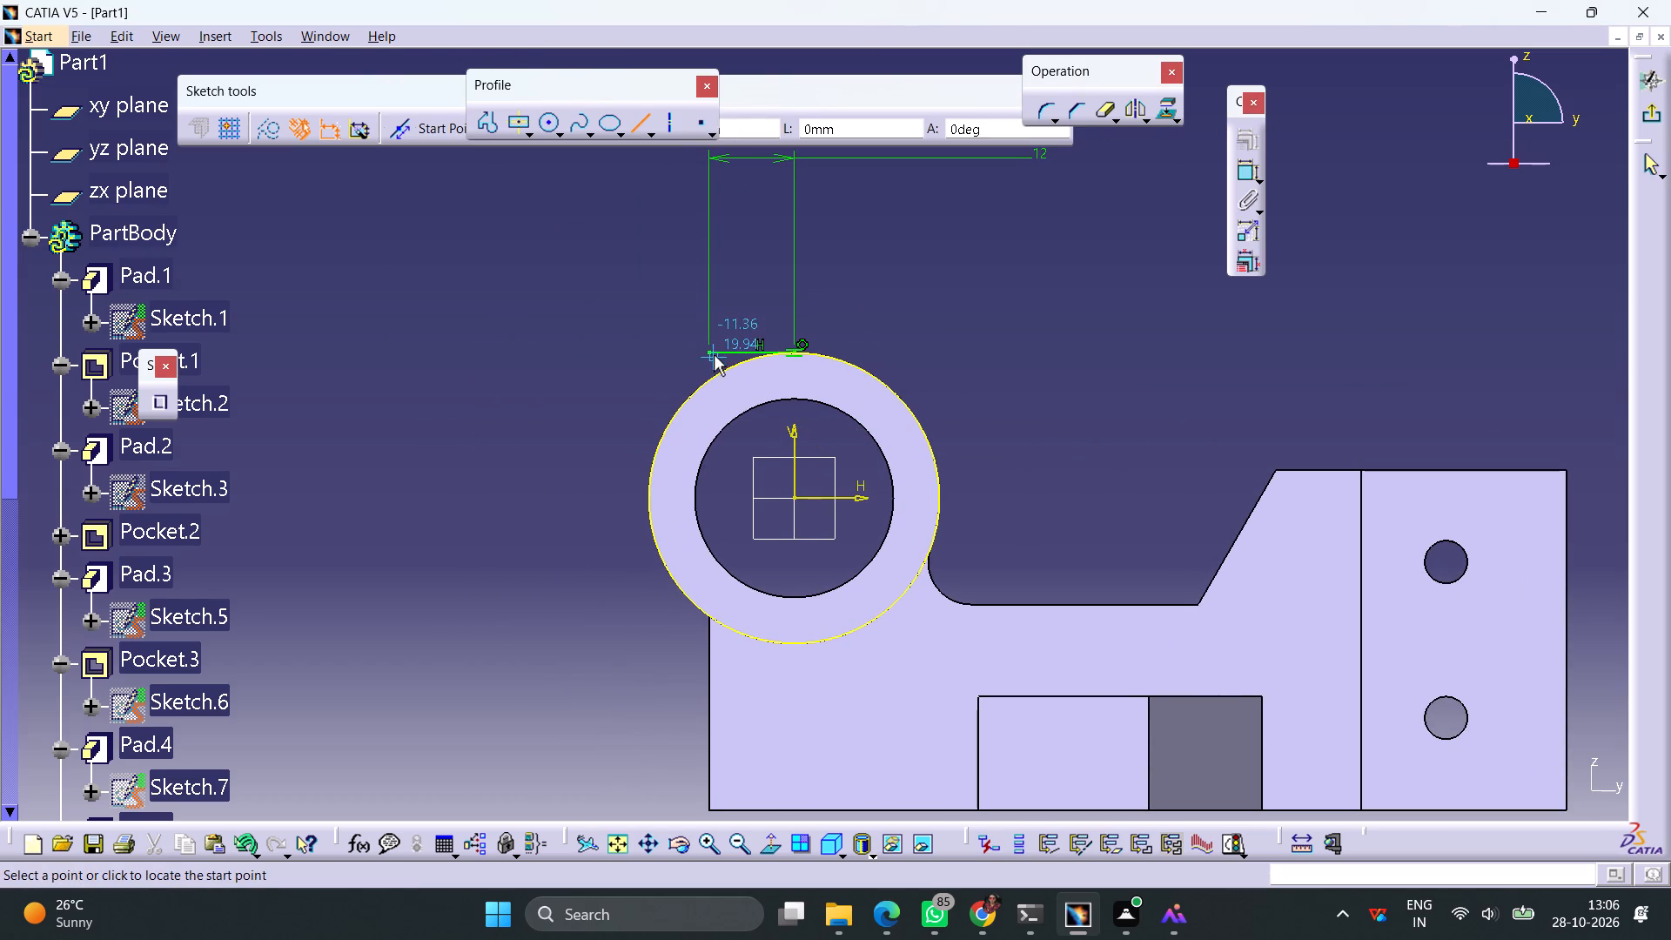
{"action": "left_click", "coordinate": [707, 354]}
{"action": "left_click", "coordinate": [709, 384]}
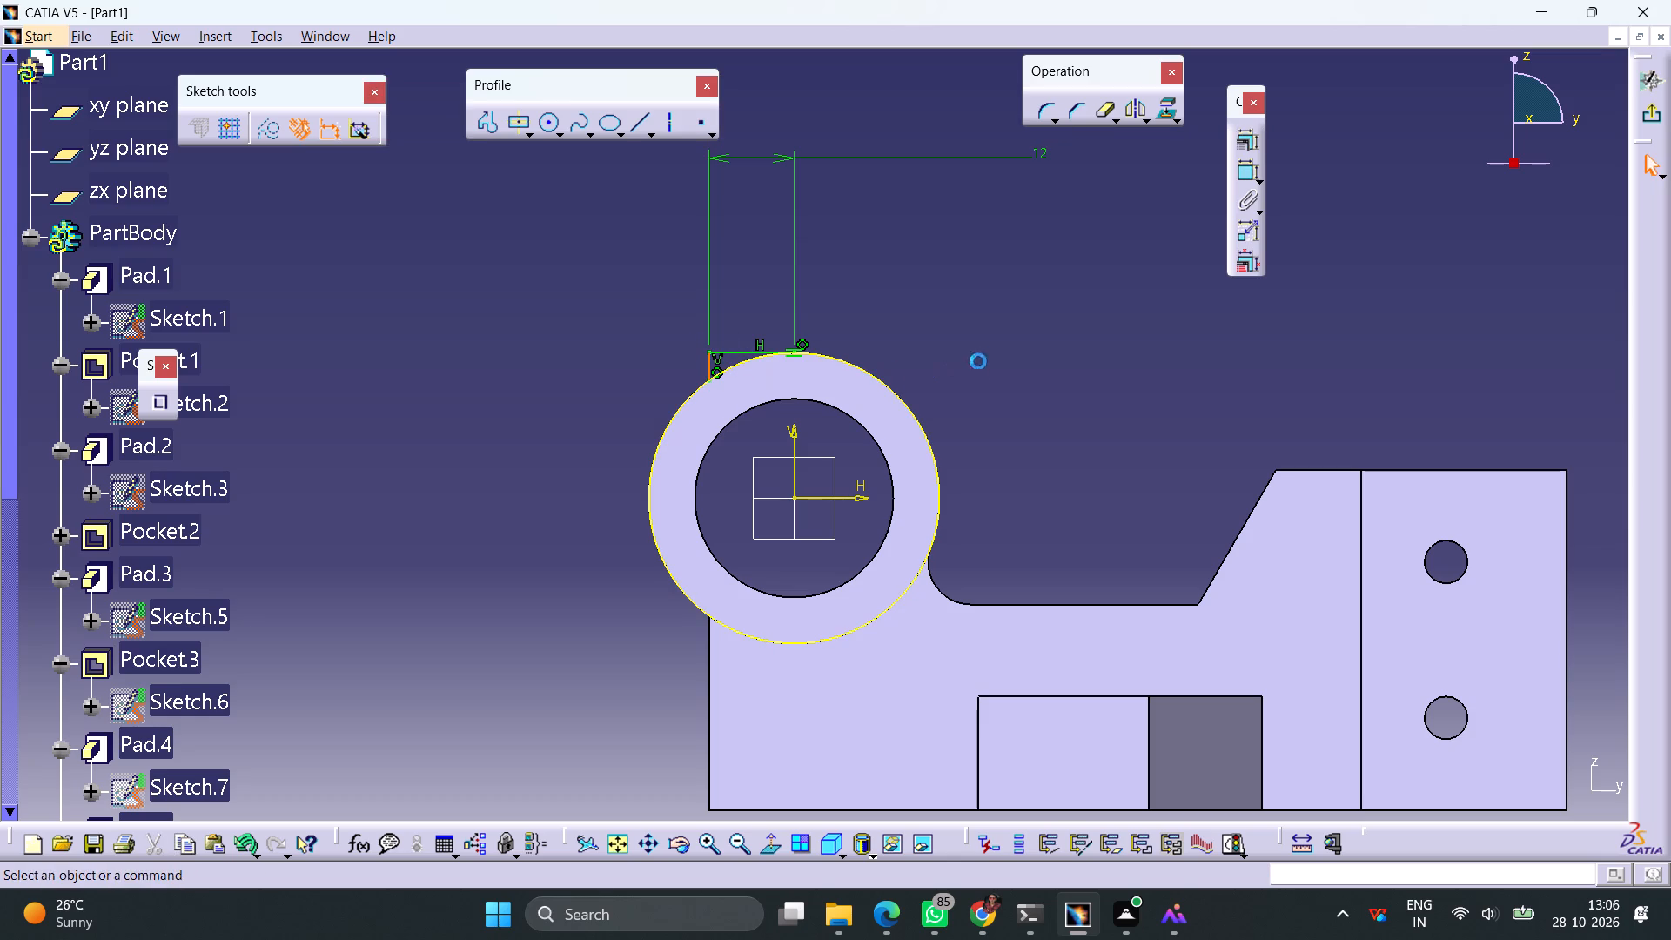
{"action": "left_click", "coordinate": [978, 361]}
Trim the projected circle so only the arc closing the small corner profile between the two lines is kept.
{"action": "left_click", "coordinate": [1094, 113]}
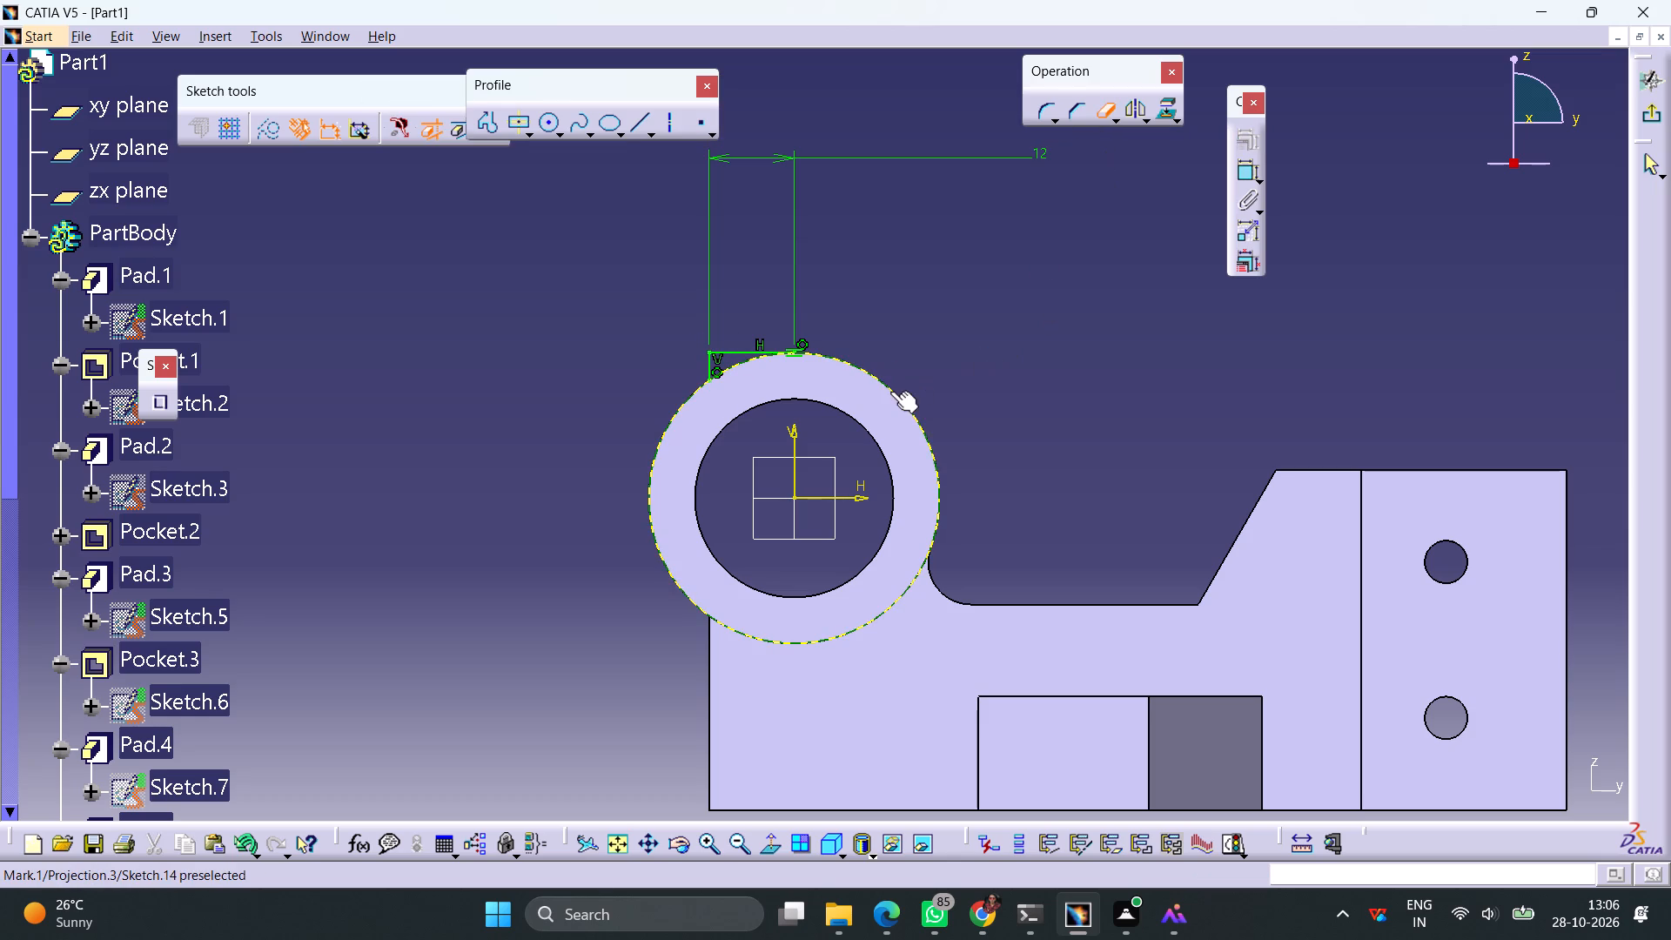
{"action": "left_click", "coordinate": [890, 391]}
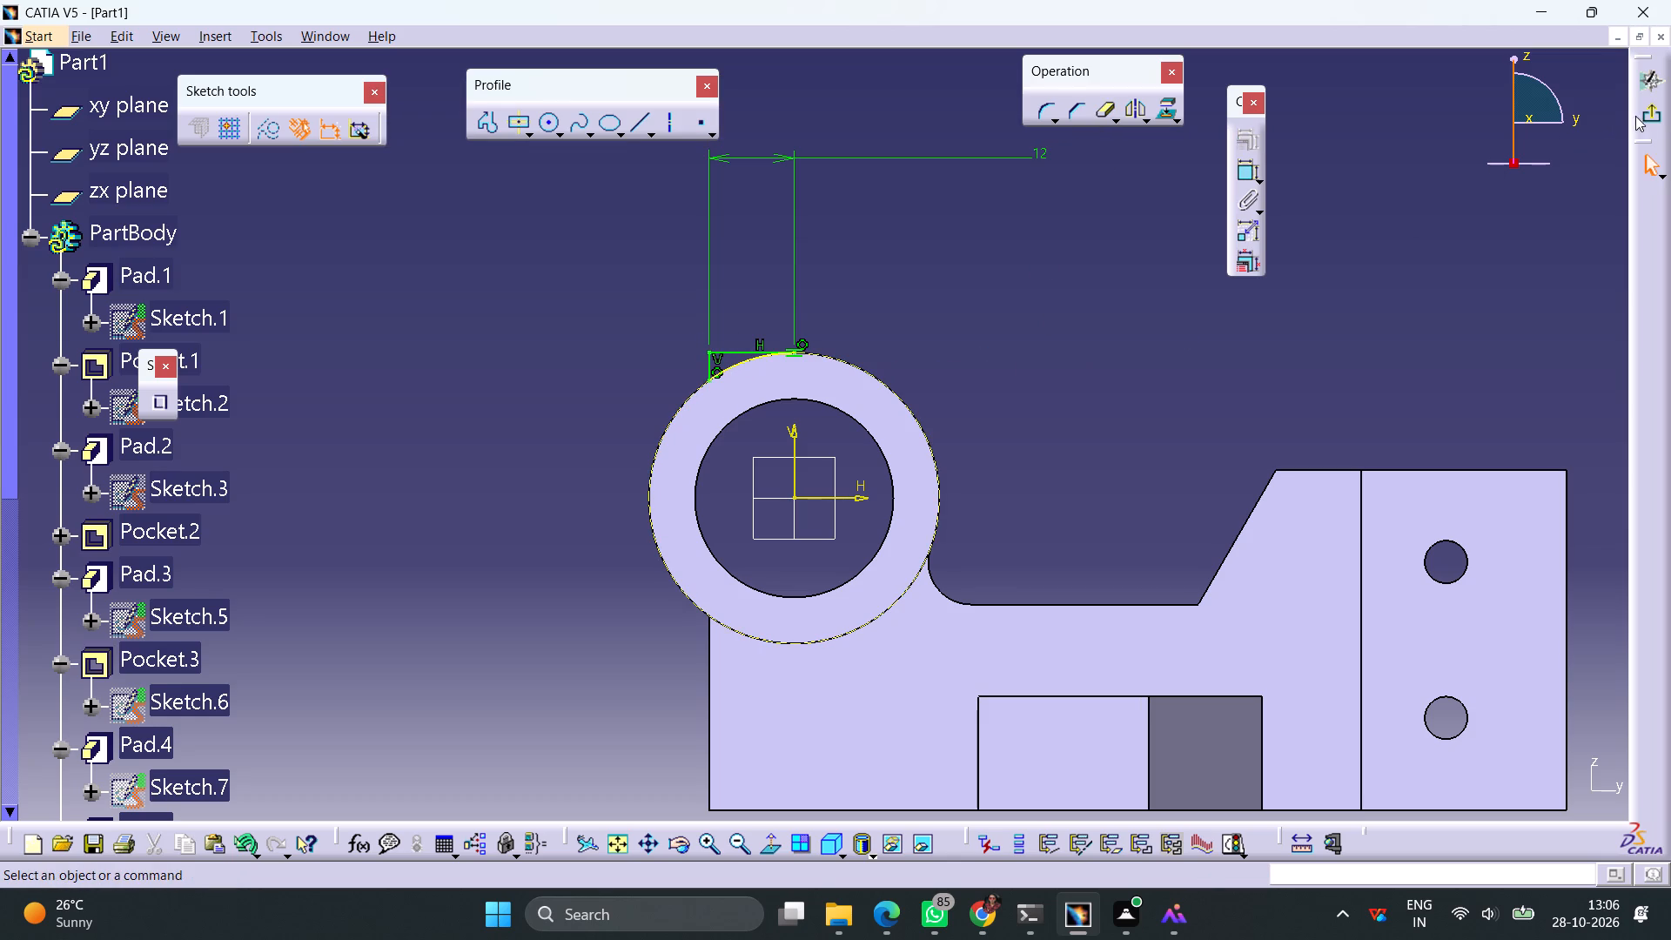
Finish the sketch and pad the corner profile with mirrored extent and a length of 19/2 mm.
{"action": "left_click", "coordinate": [1642, 113]}
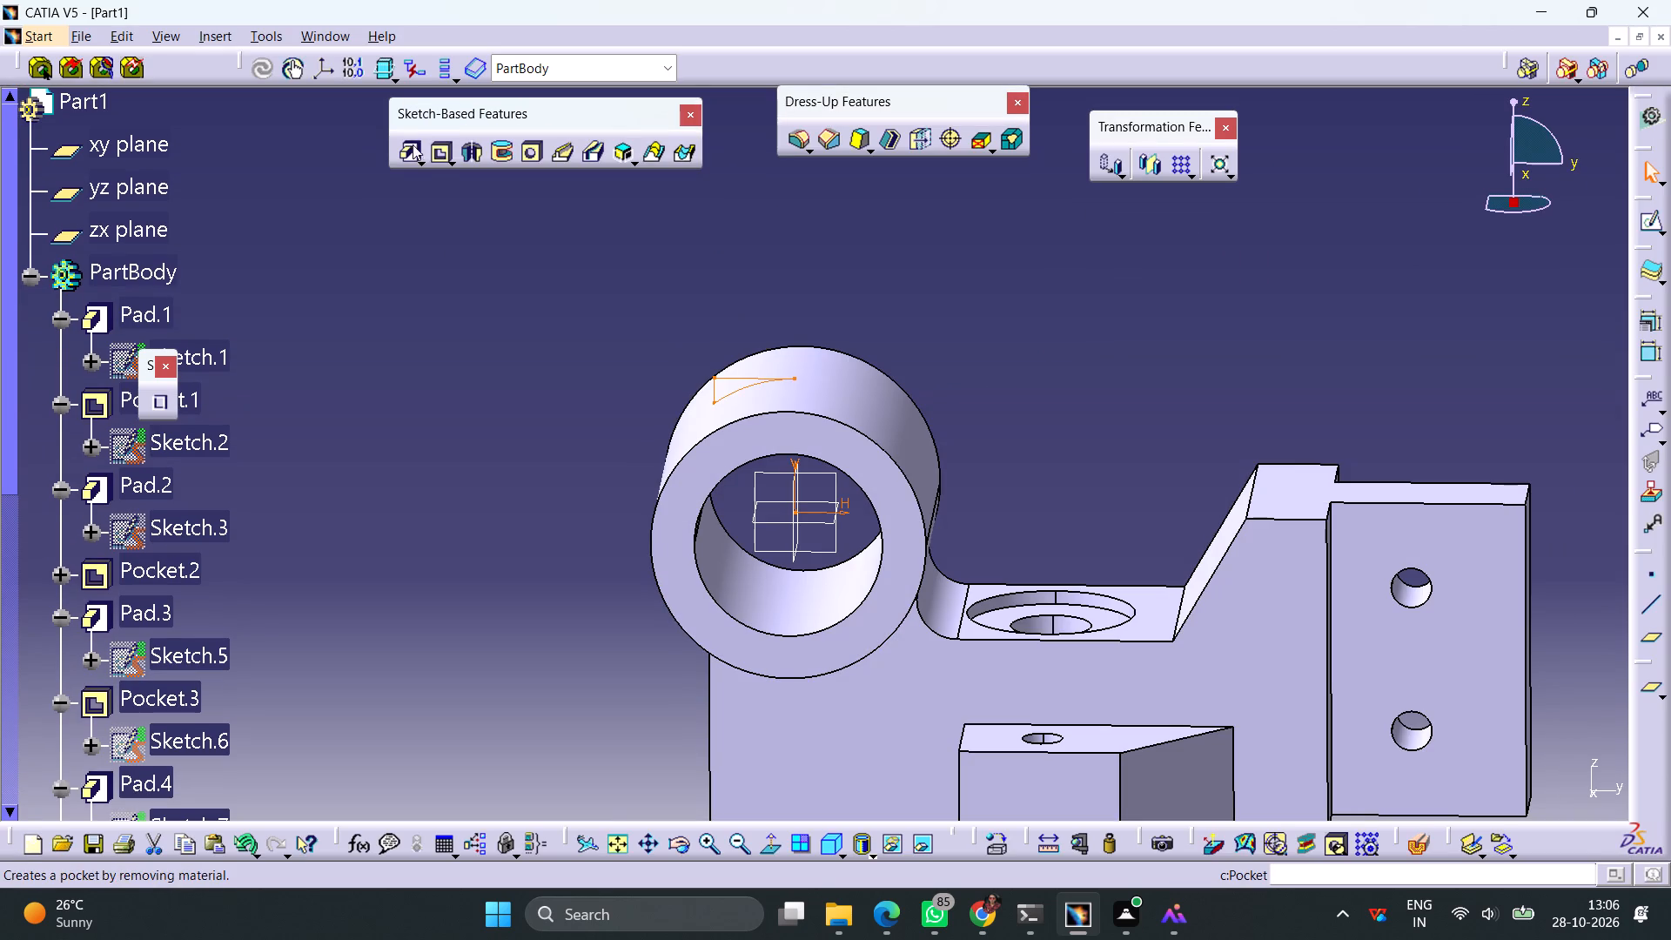
{"action": "left_click", "coordinate": [401, 146]}
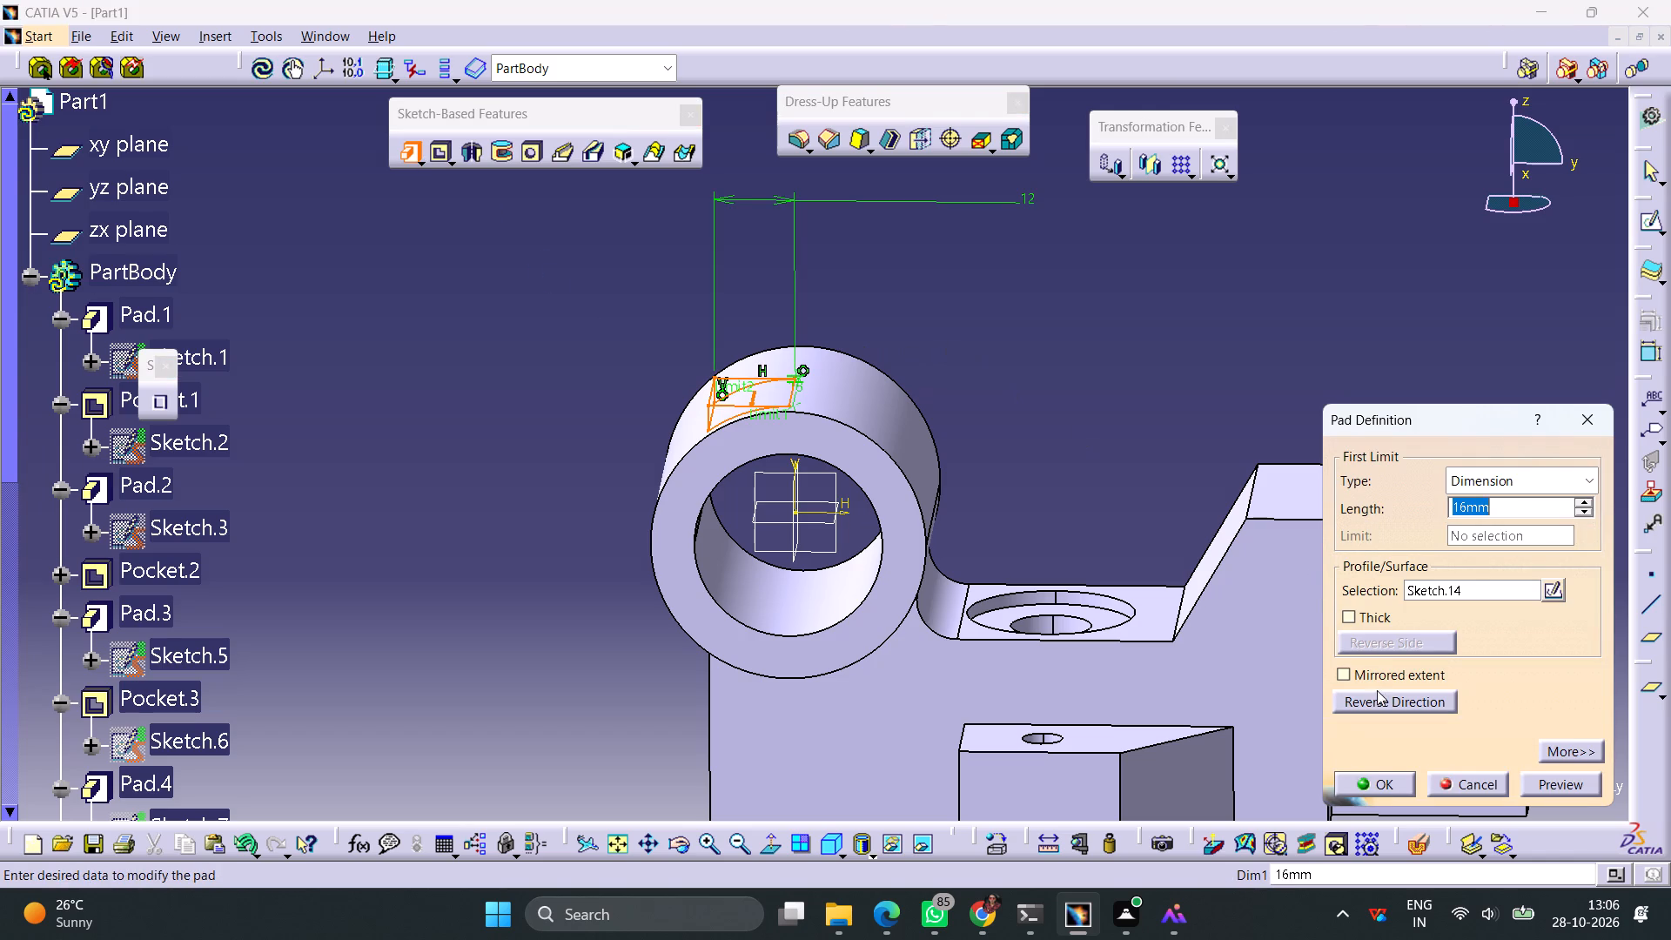
{"action": "left_click", "coordinate": [1377, 679]}
{"action": "left_click_drag", "start_coordinate": [1511, 509], "coordinate": [1299, 518]}
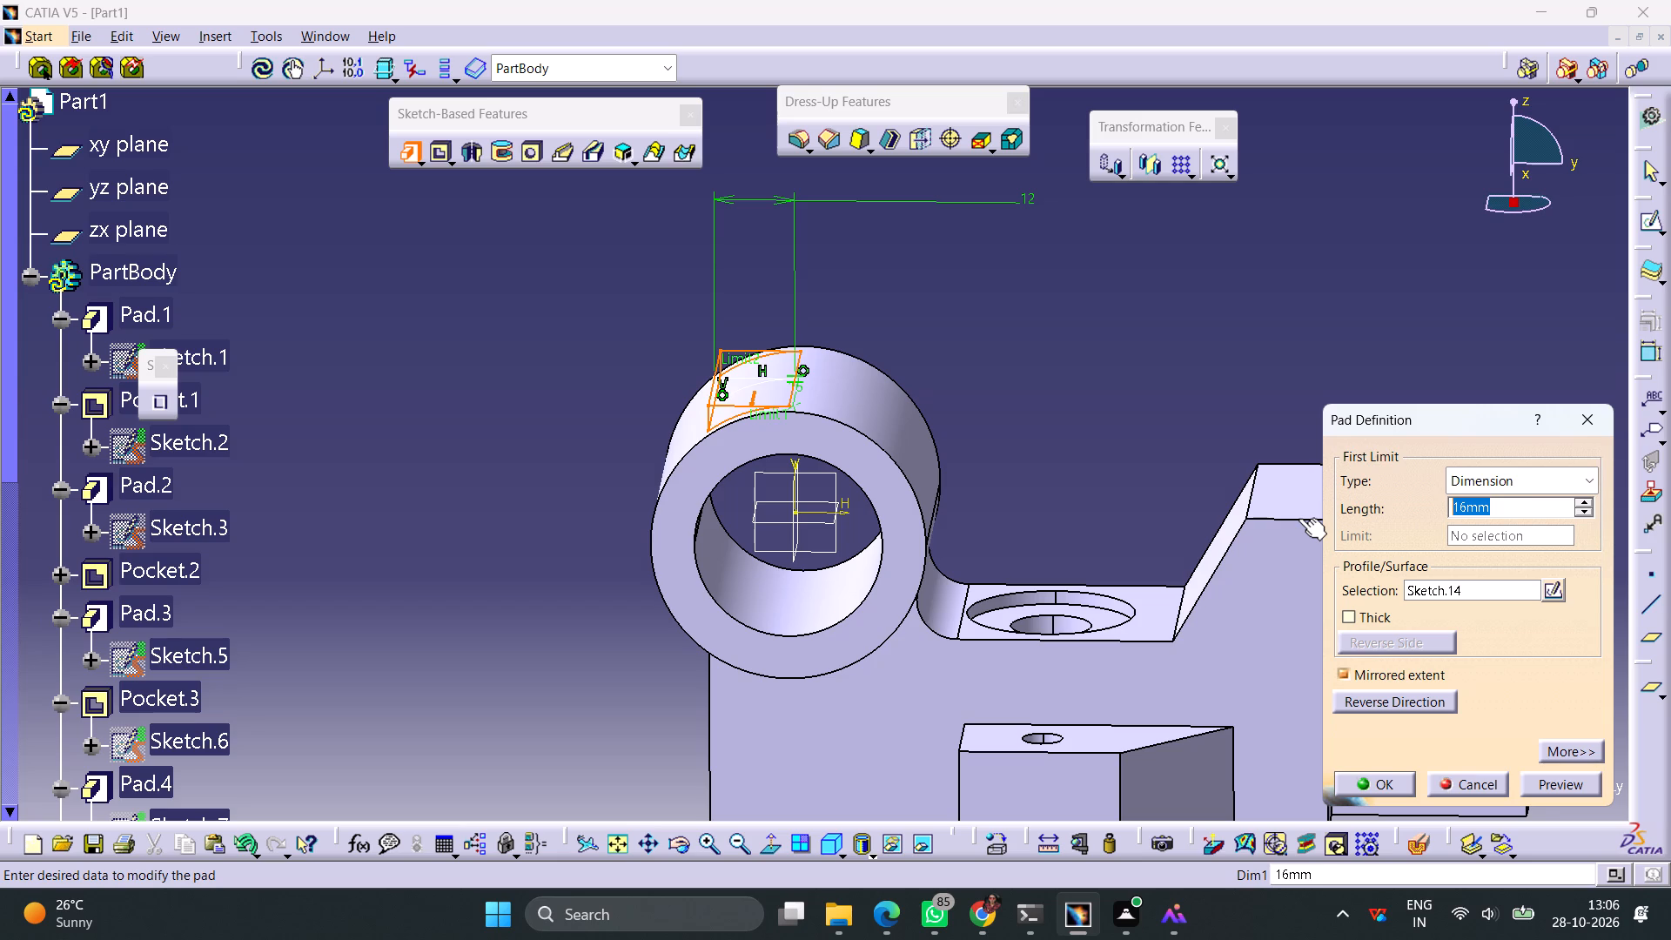
{"action": "key", "text": "2"}
{"action": "key", "text": "BackSpace"}
{"action": "type", "text": "19/2"}
{"action": "key", "text": "Return"}
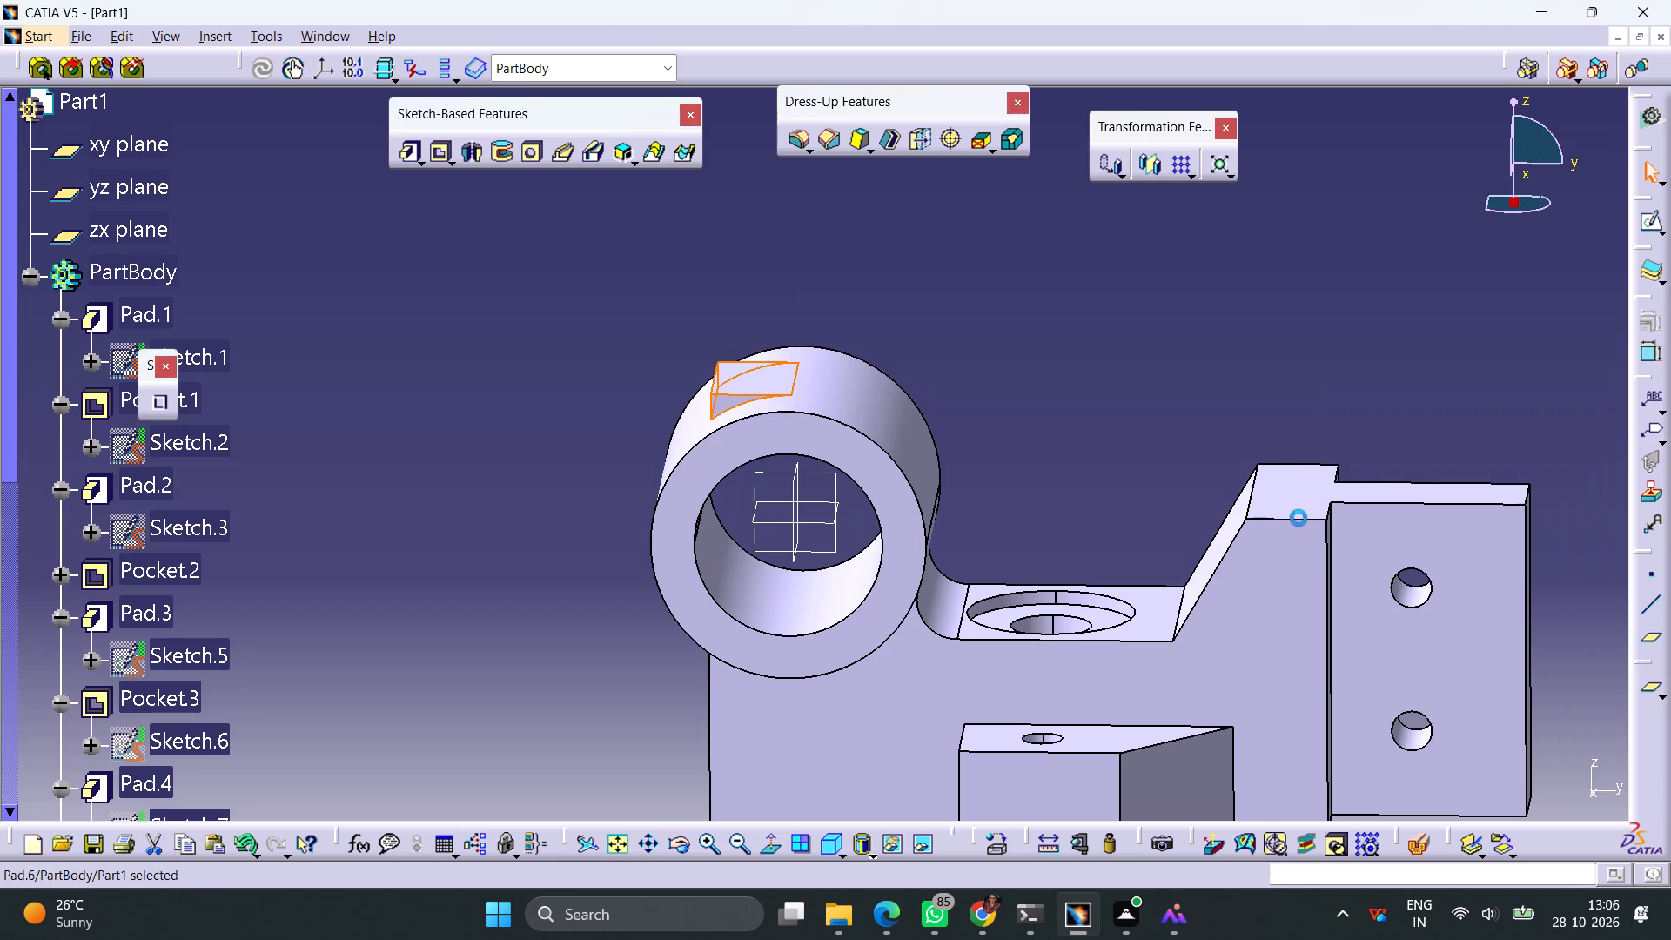
{"action": "left_click", "coordinate": [1075, 339]}
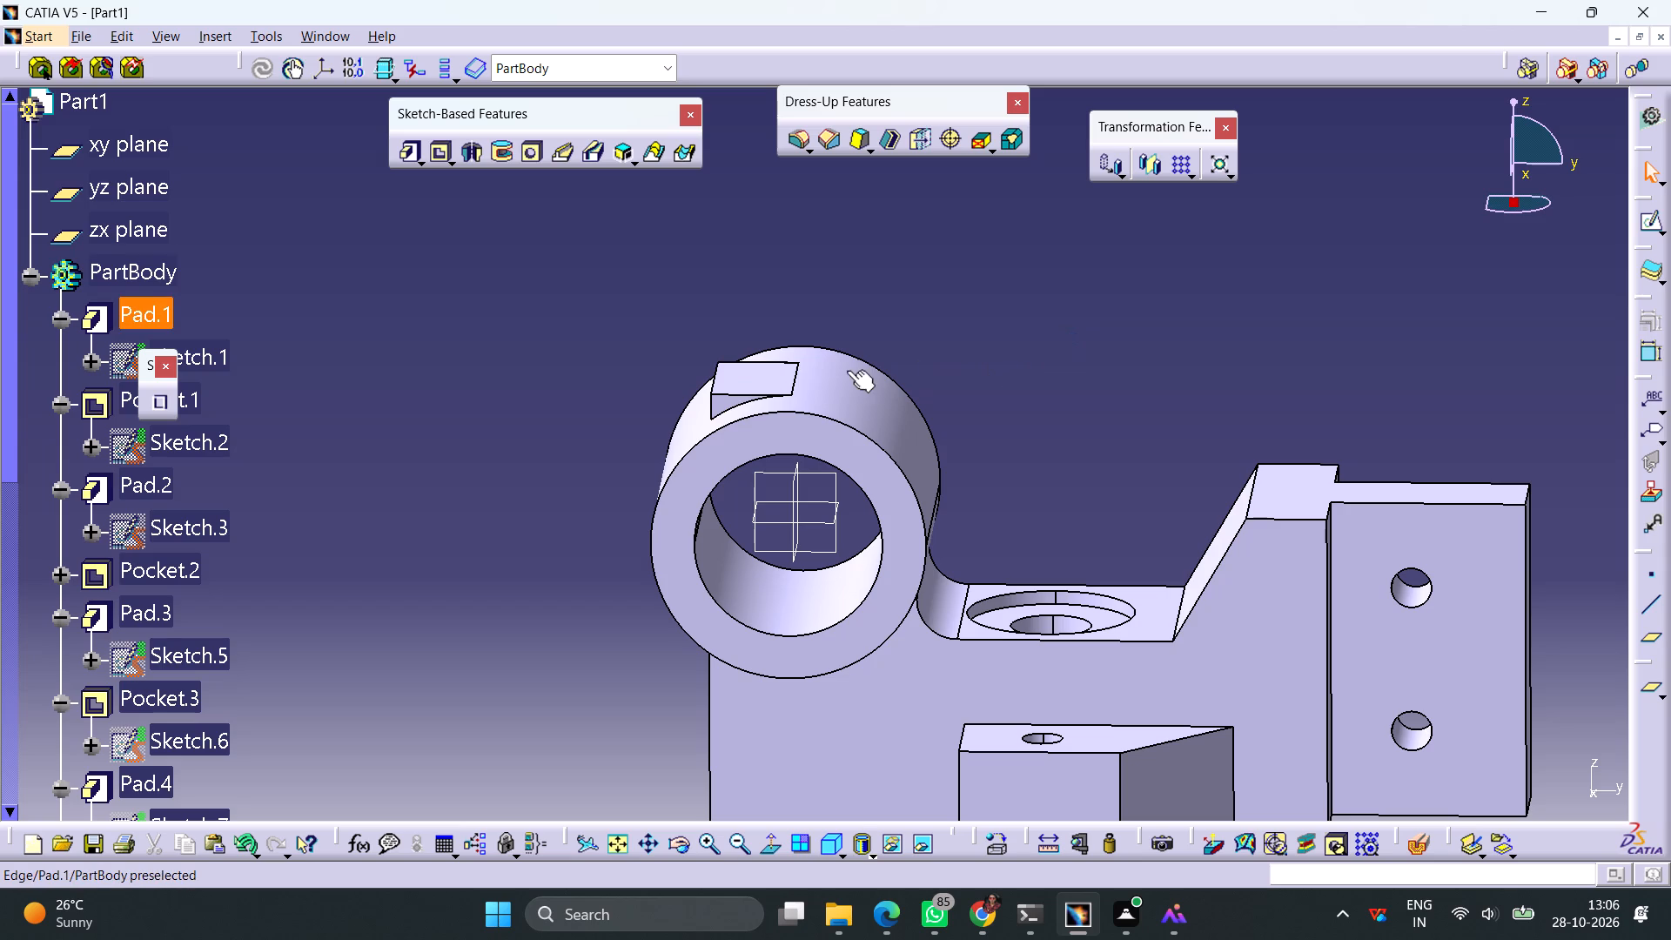
Start a sketch on the yz plane and draw a horizontal line extending outward from near the new corner block's lower end.
{"action": "middle_click_drag", "start_coordinate": [1084, 376], "coordinate": [1082, 408], "text": "ctrl"}
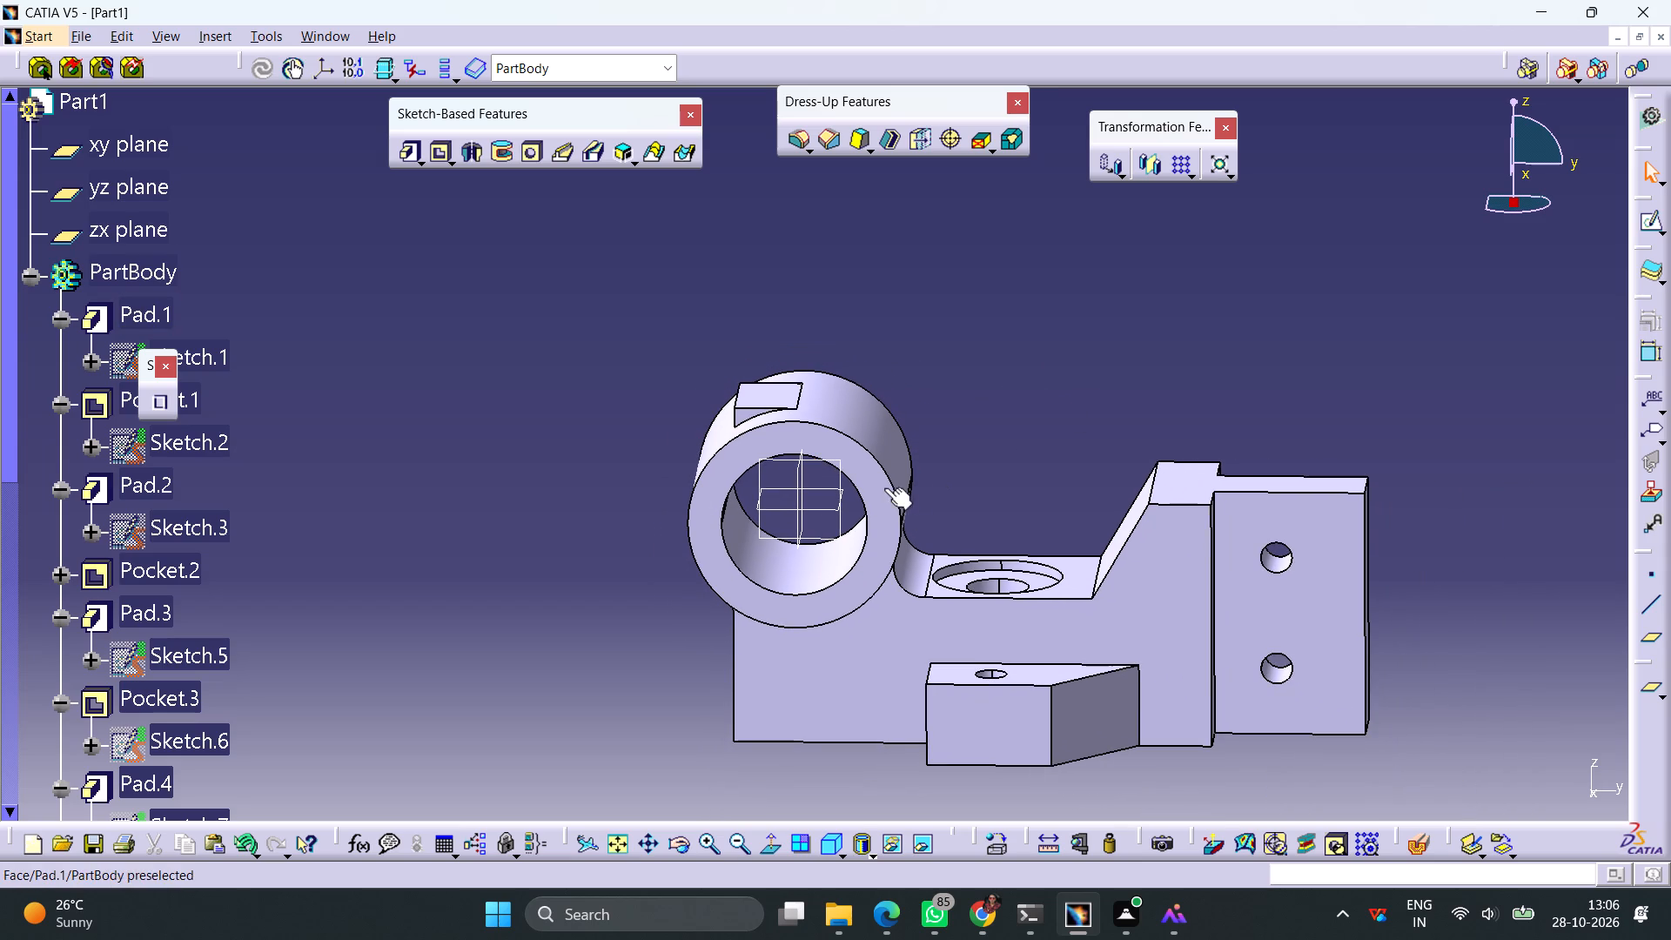
{"action": "left_click", "coordinate": [840, 480]}
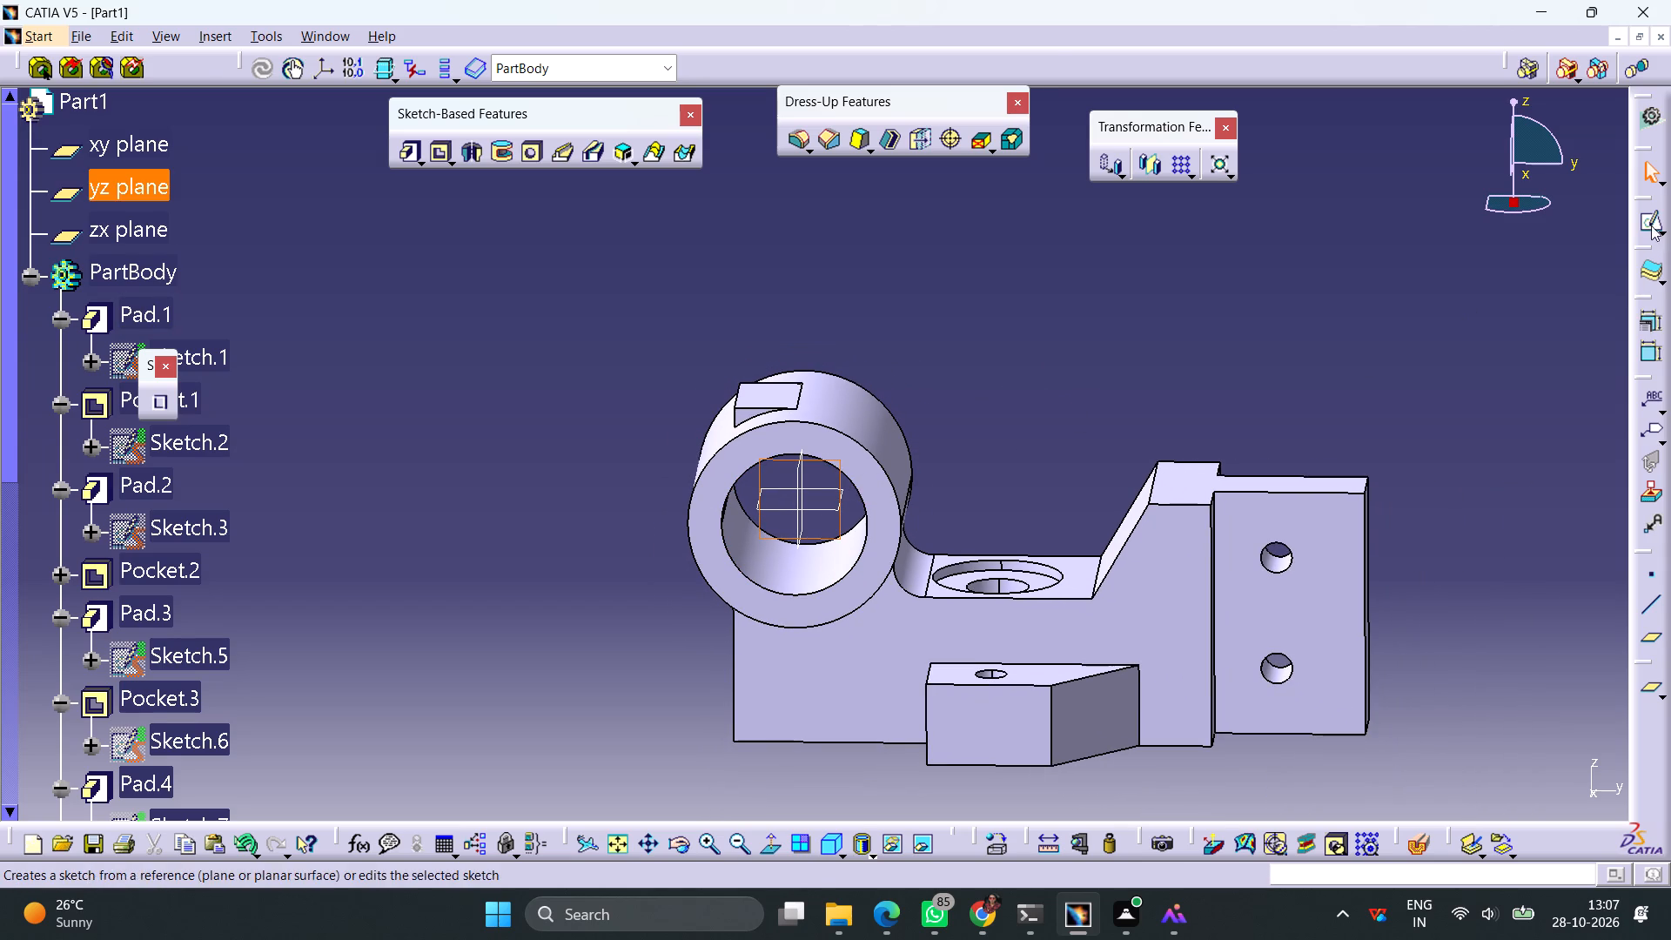
{"action": "left_click", "coordinate": [1651, 225]}
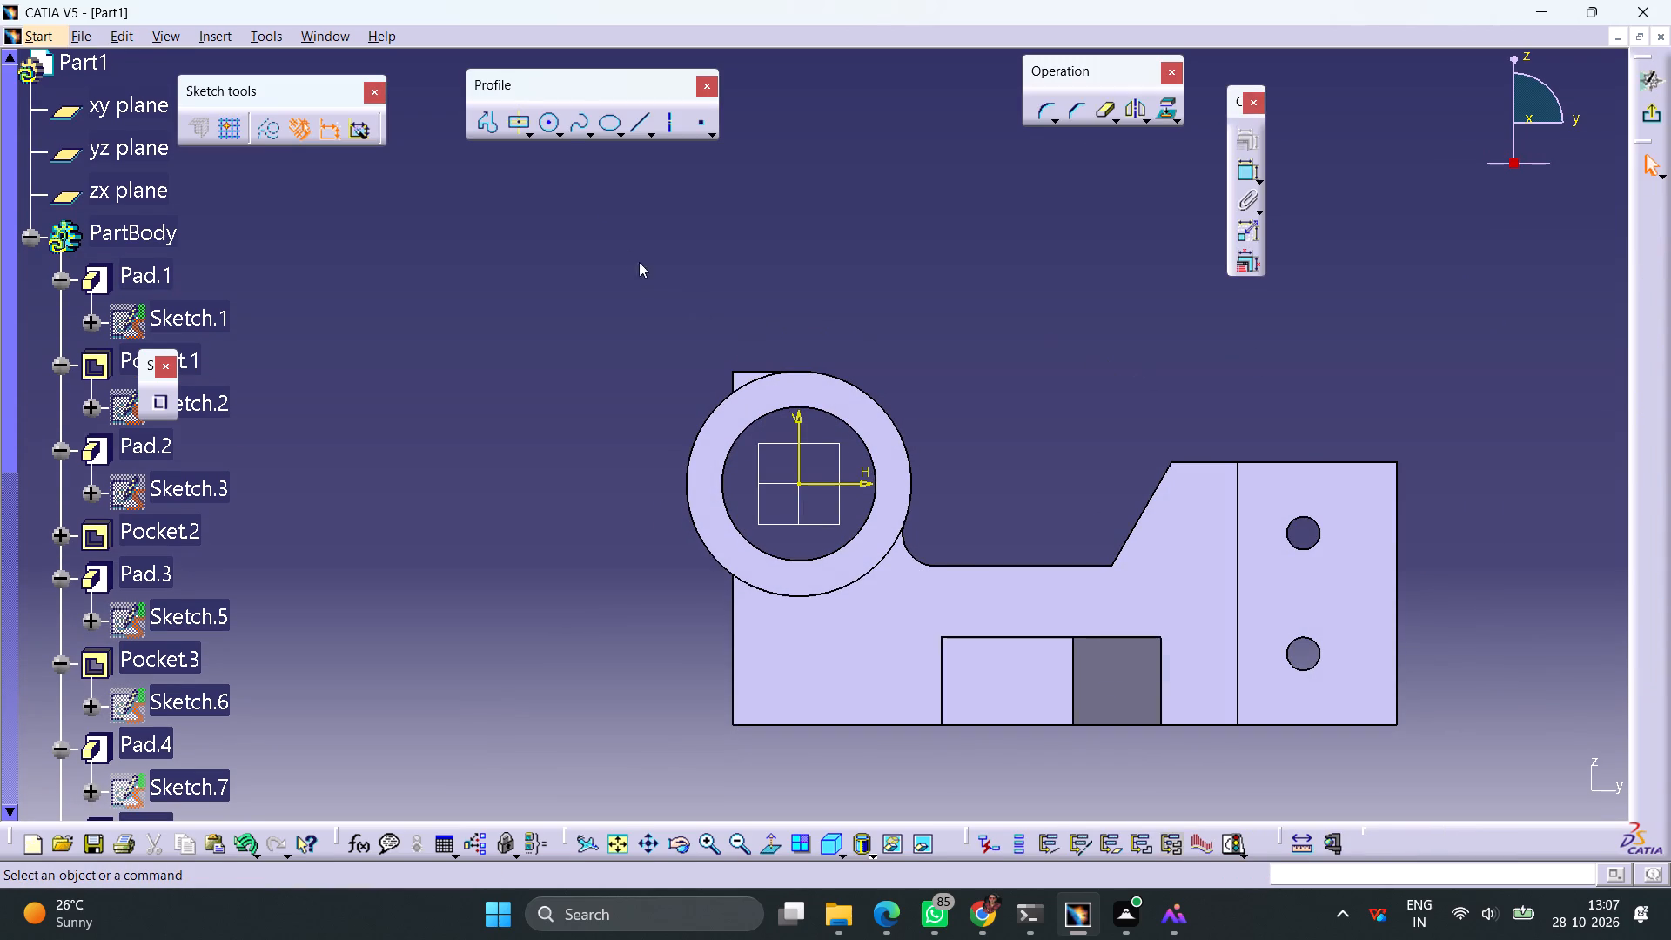
{"action": "left_click", "coordinate": [627, 130]}
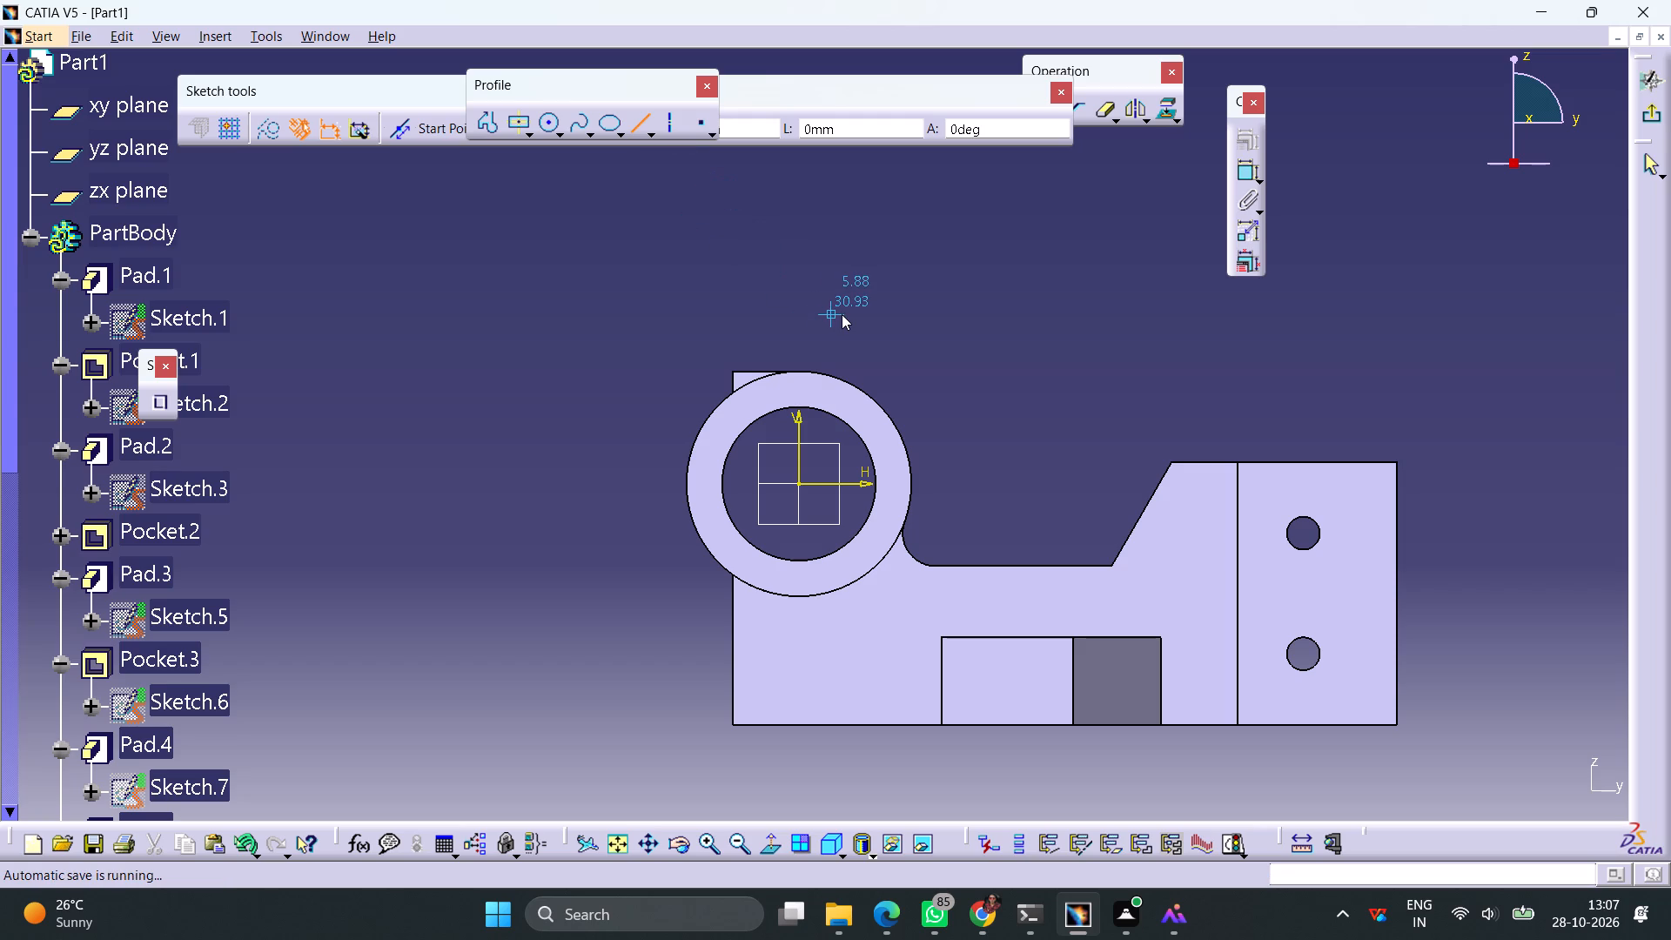
{"action": "left_click", "coordinate": [728, 391]}
{"action": "left_click", "coordinate": [600, 392]}
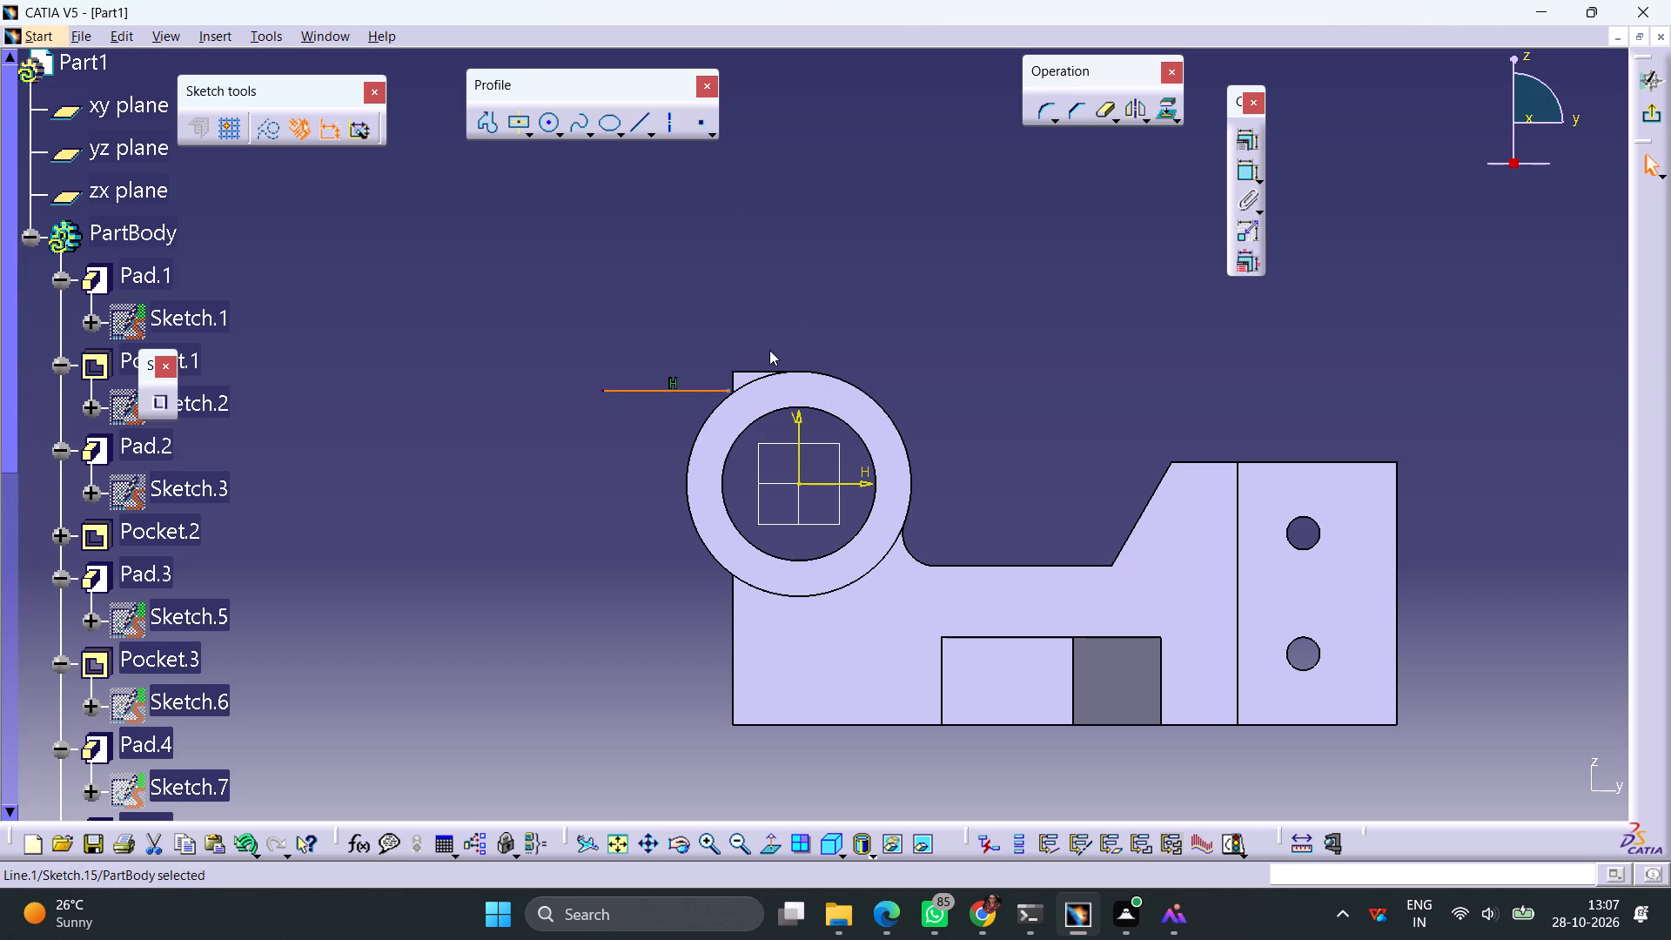
{"action": "middle_click_drag", "start_coordinate": [746, 360], "coordinate": [746, 336], "text": "ctrl"}
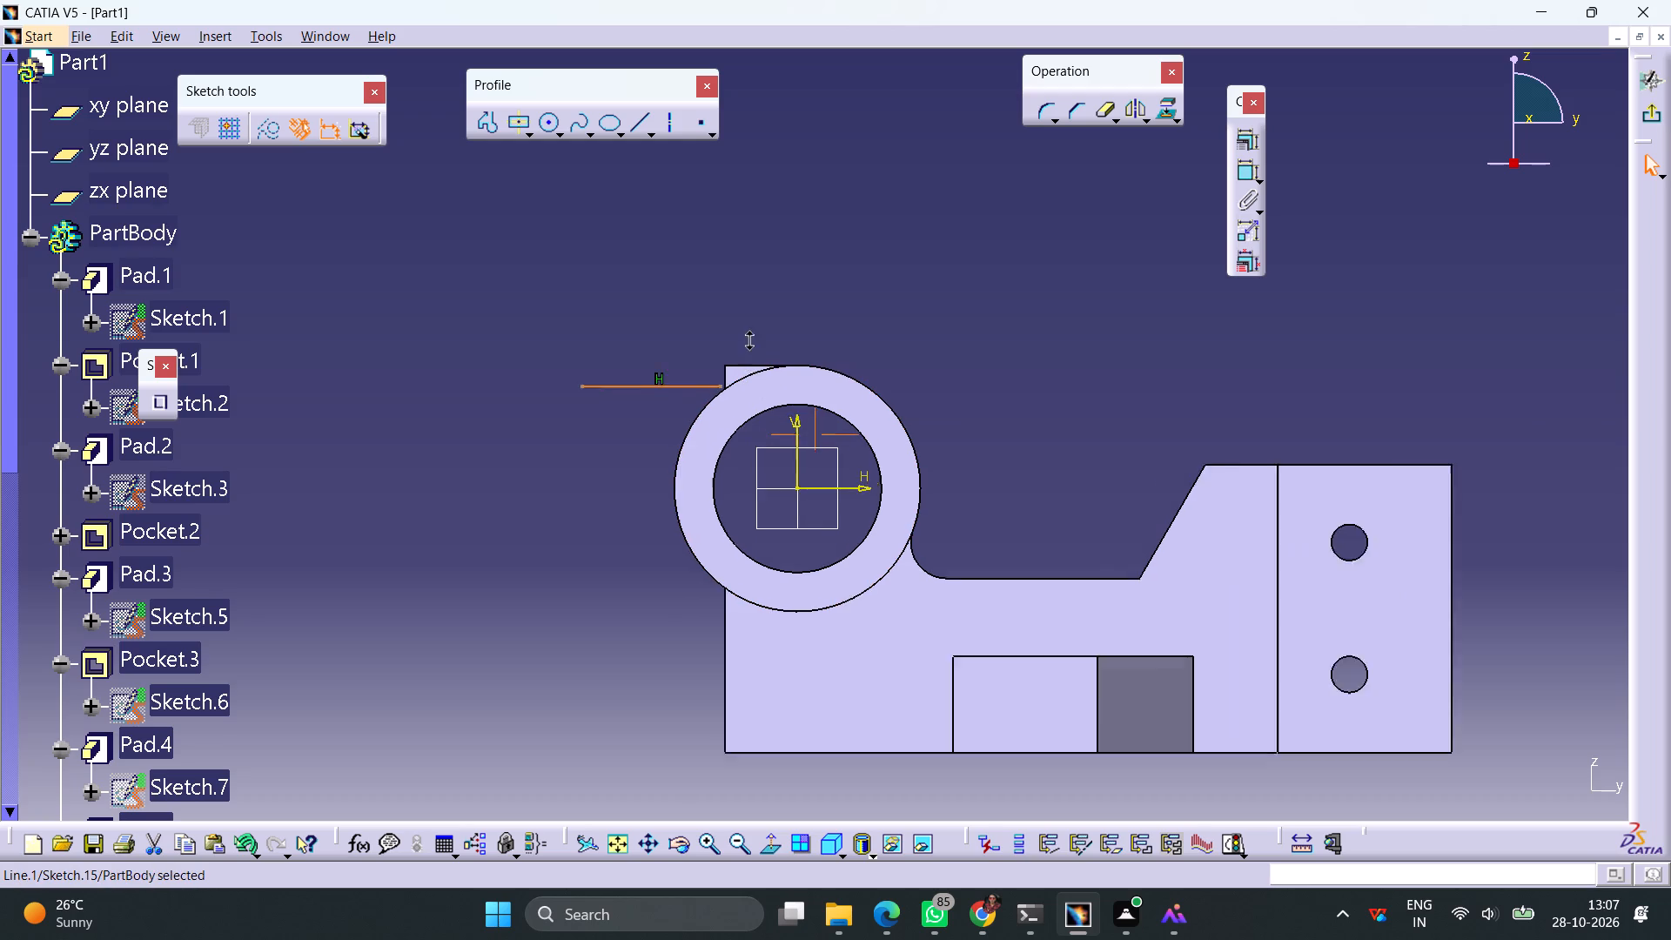
{"action": "middle_click_drag", "start_coordinate": [746, 336], "coordinate": [760, 205], "text": "ctrl"}
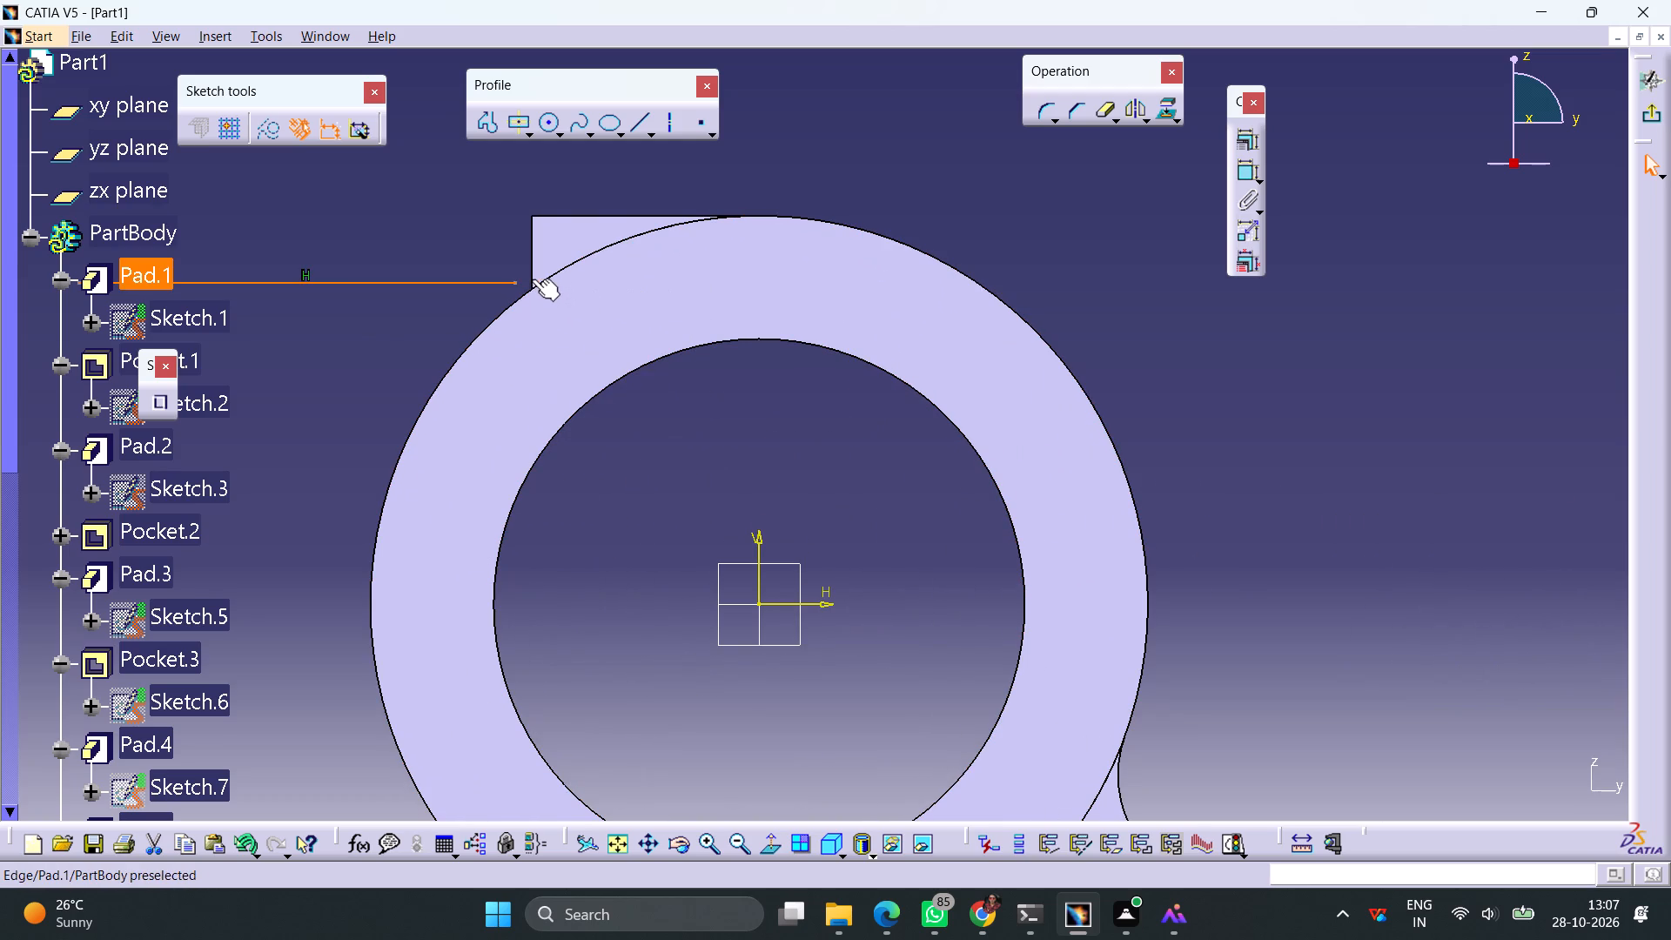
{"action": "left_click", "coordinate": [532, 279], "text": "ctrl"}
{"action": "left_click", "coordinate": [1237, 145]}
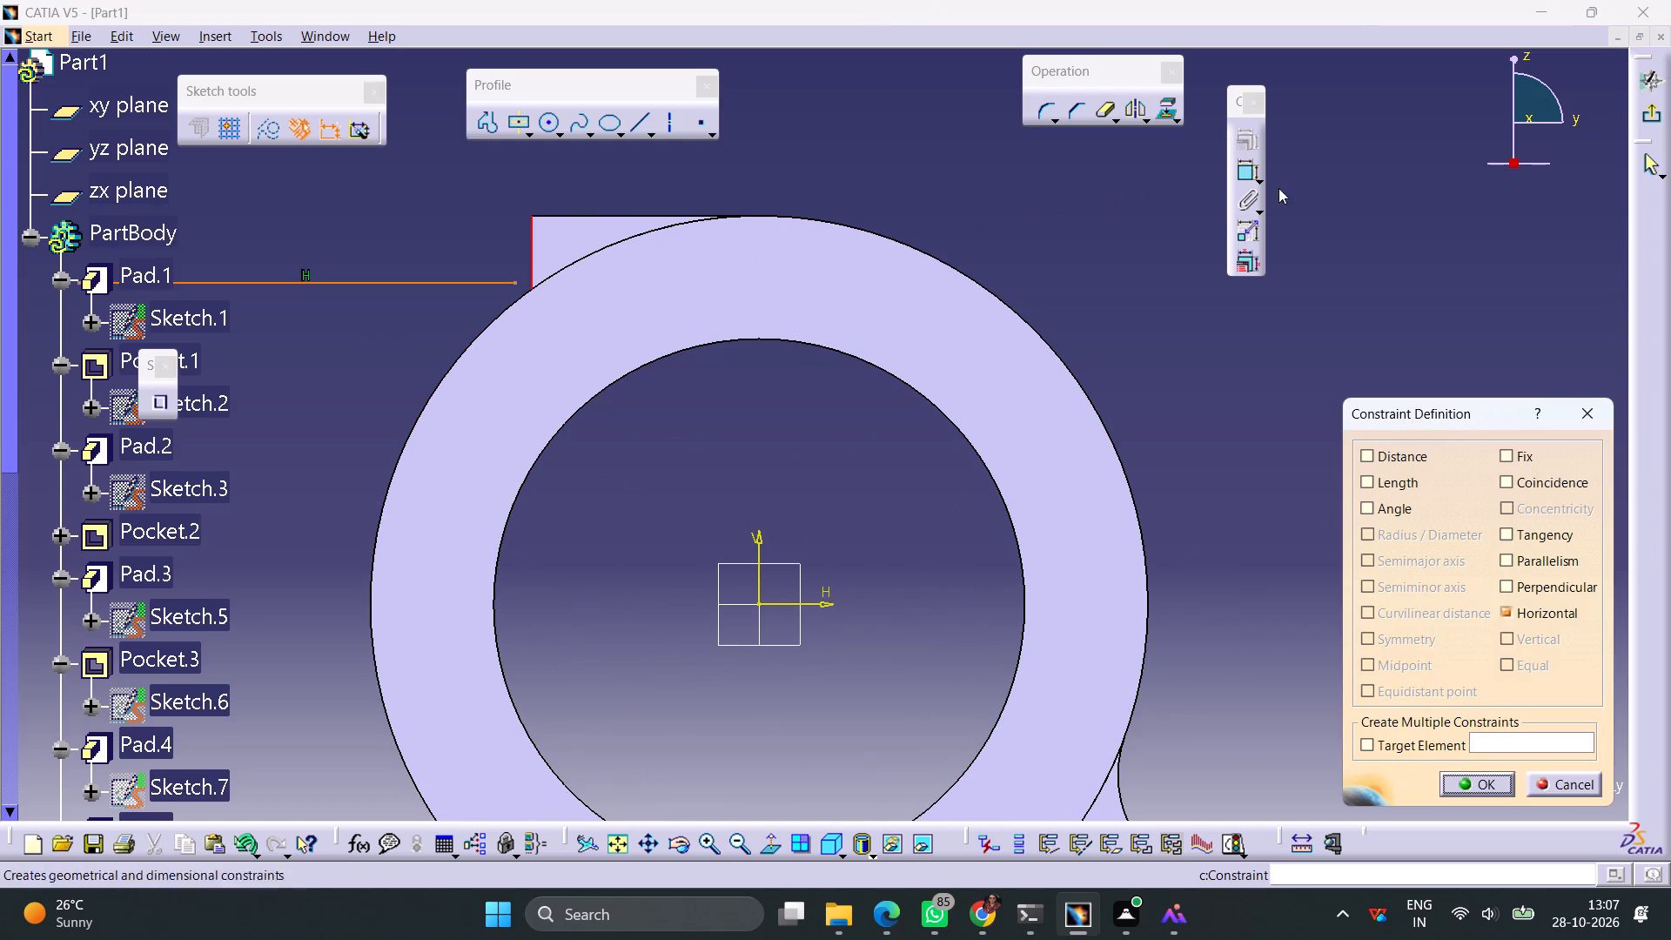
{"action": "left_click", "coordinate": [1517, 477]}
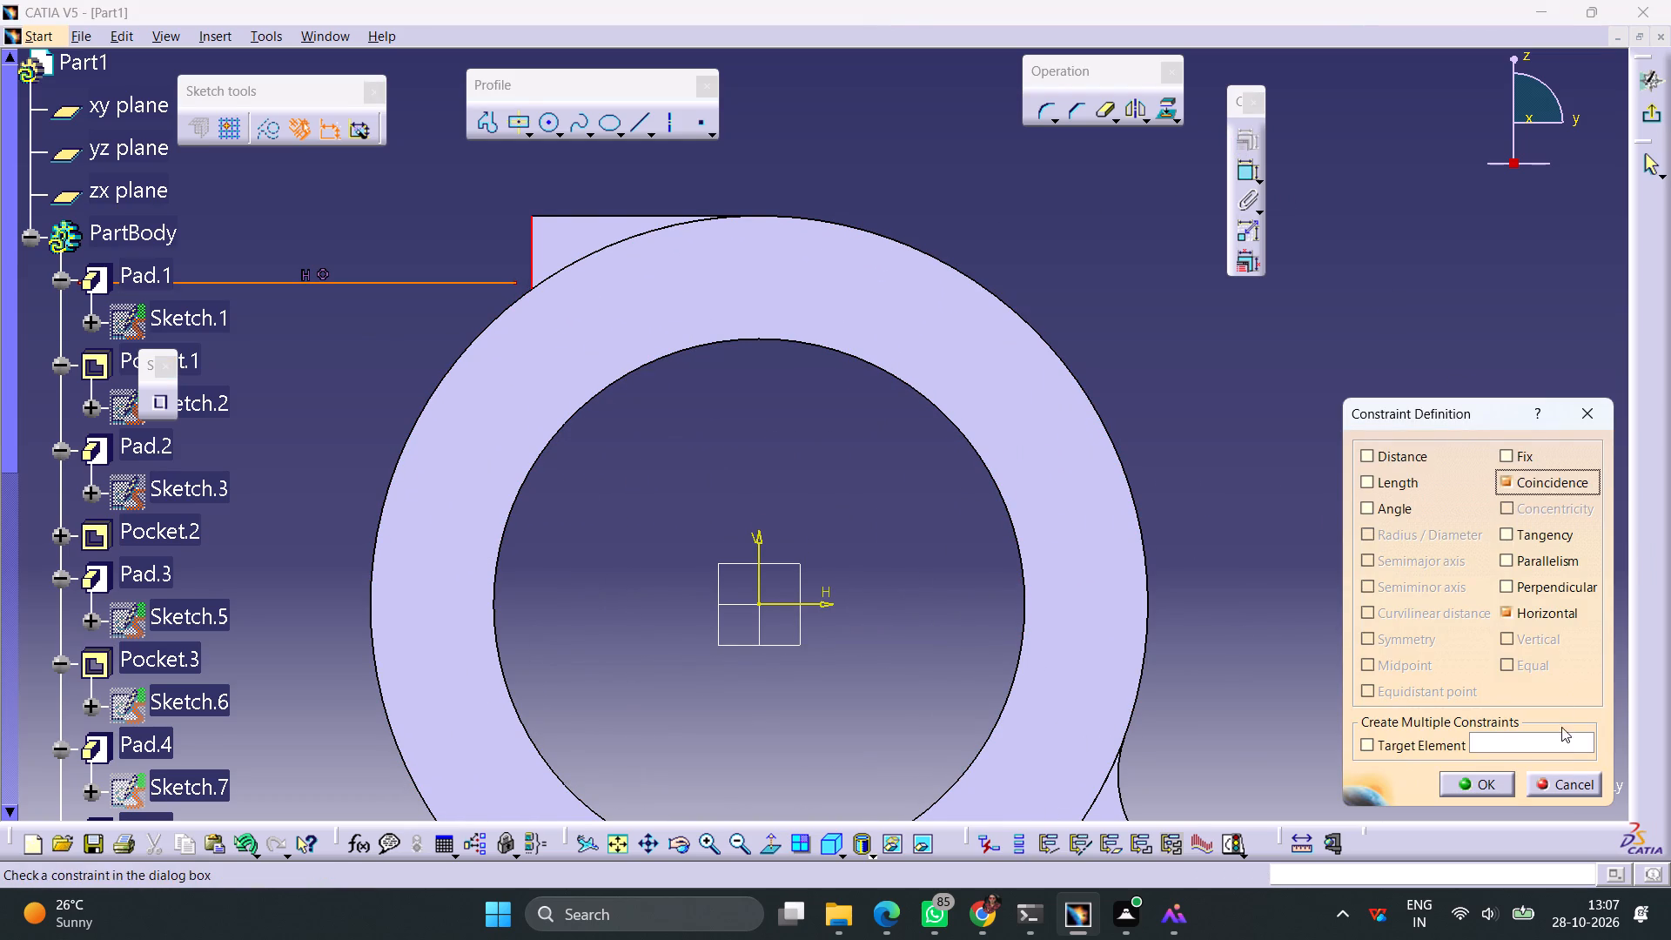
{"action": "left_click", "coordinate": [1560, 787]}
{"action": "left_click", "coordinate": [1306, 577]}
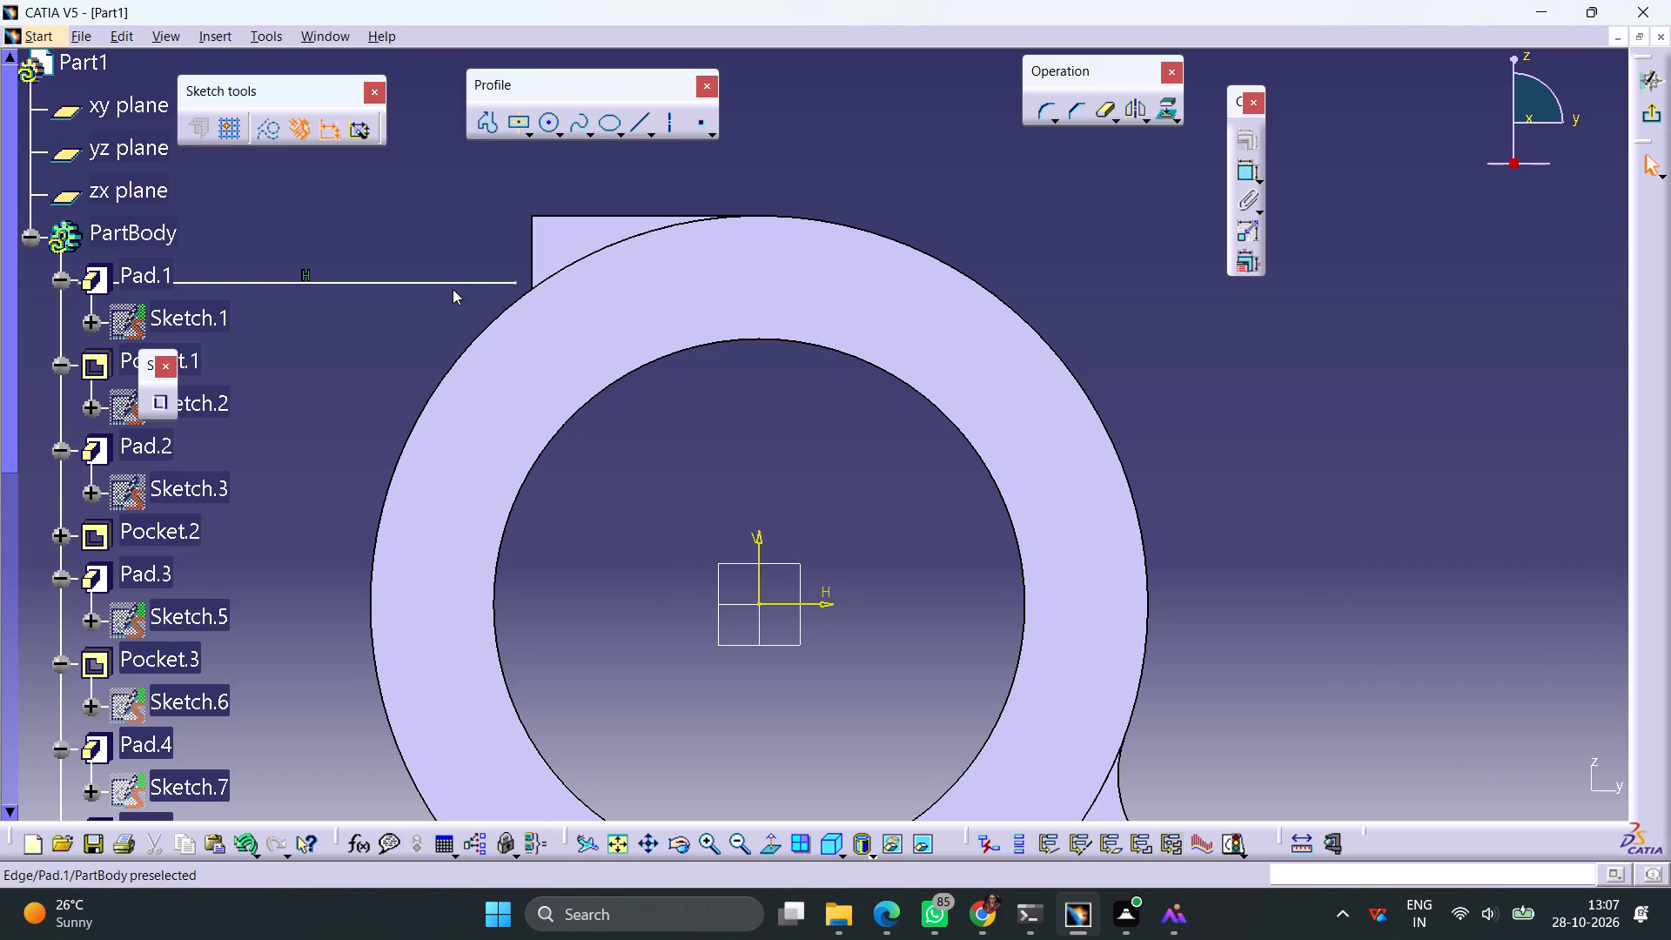
Make the horizontal line's inner endpoint coincident with the cylinder's outer circular edge.
{"action": "left_click_drag", "start_coordinate": [436, 279], "coordinate": [447, 292]}
{"action": "left_click", "coordinate": [451, 287]}
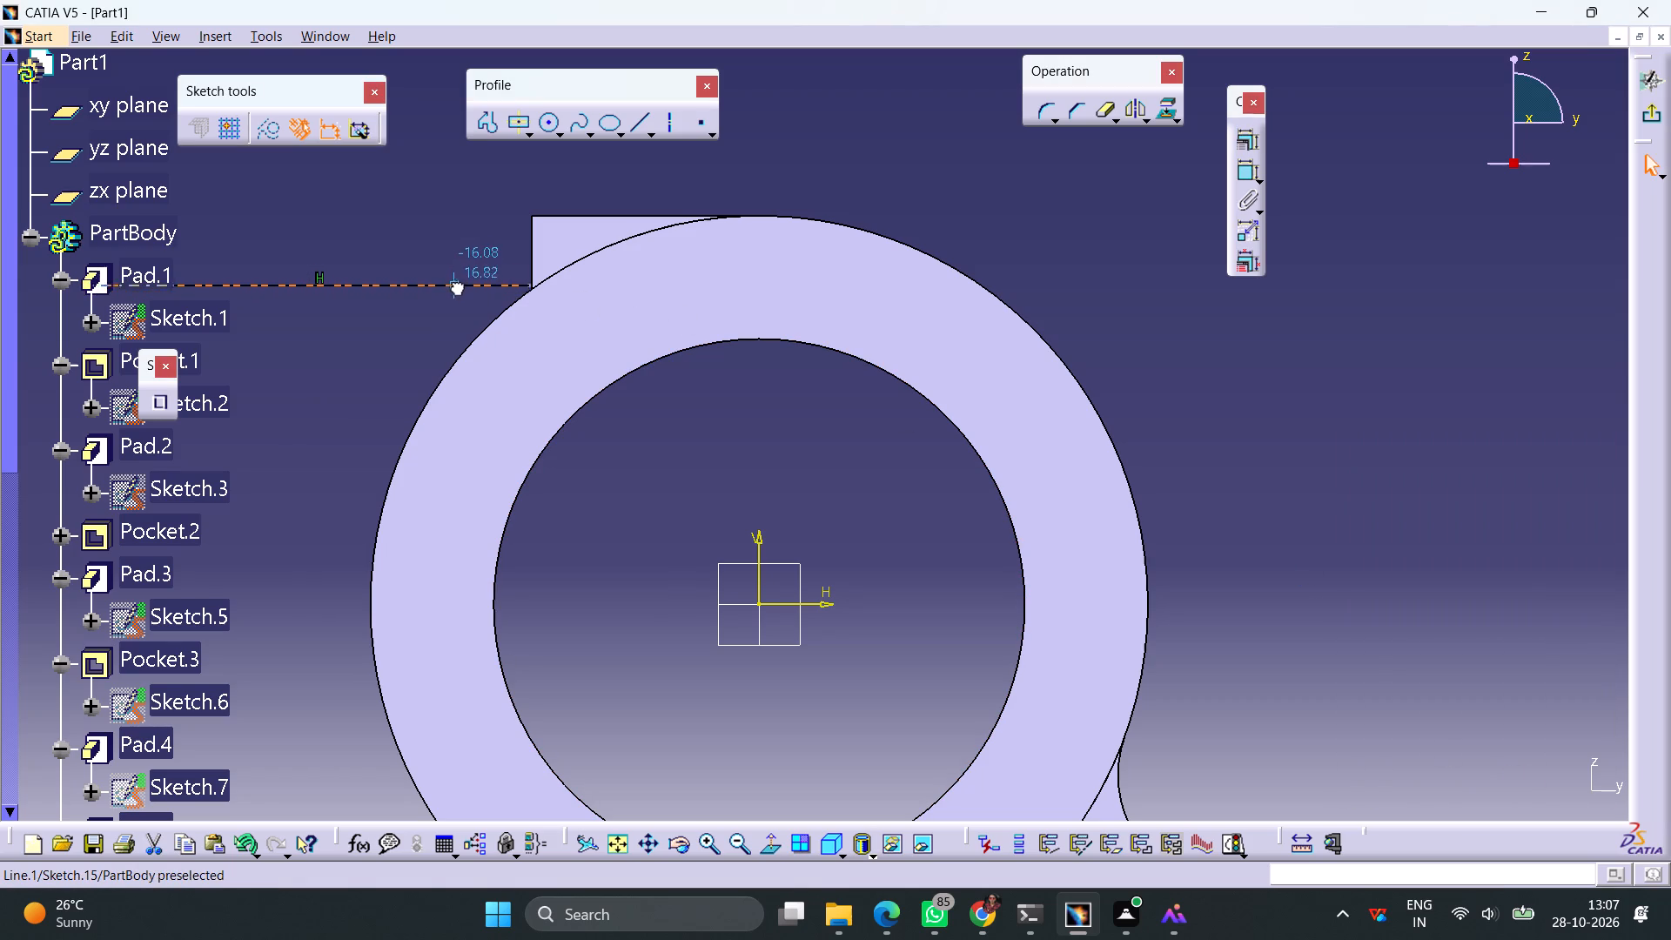
{"action": "middle_click_drag", "start_coordinate": [517, 339], "coordinate": [543, 258], "text": "ctrl"}
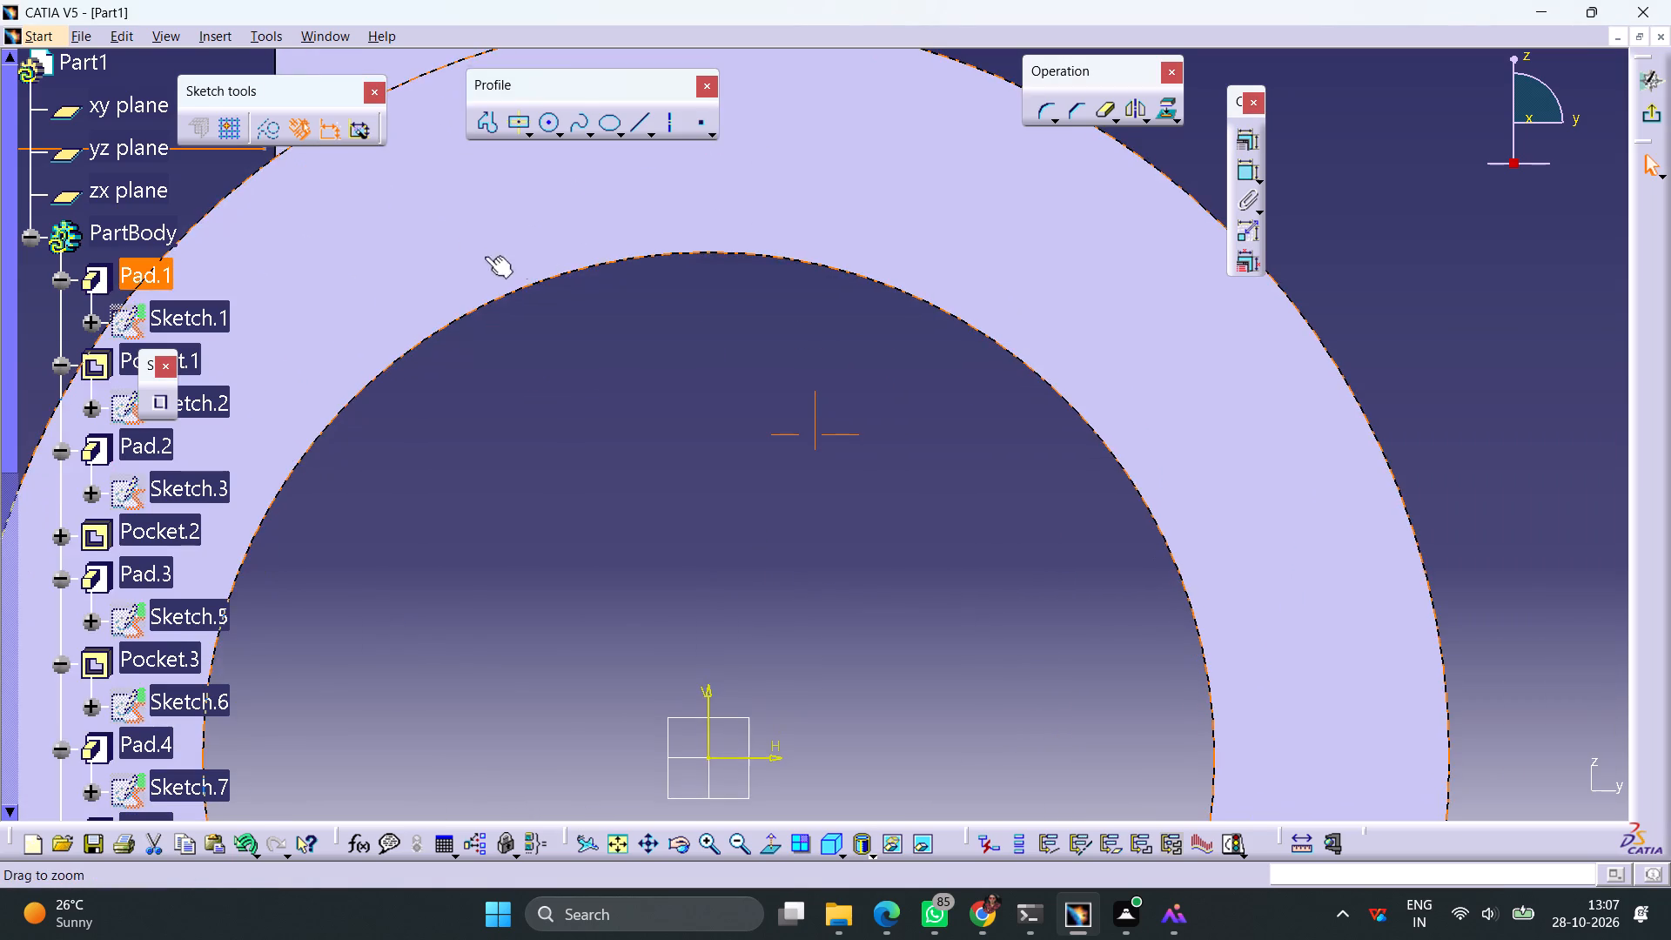
{"action": "middle_click_drag", "start_coordinate": [477, 255], "coordinate": [828, 405]}
{"action": "left_click", "coordinate": [615, 299]}
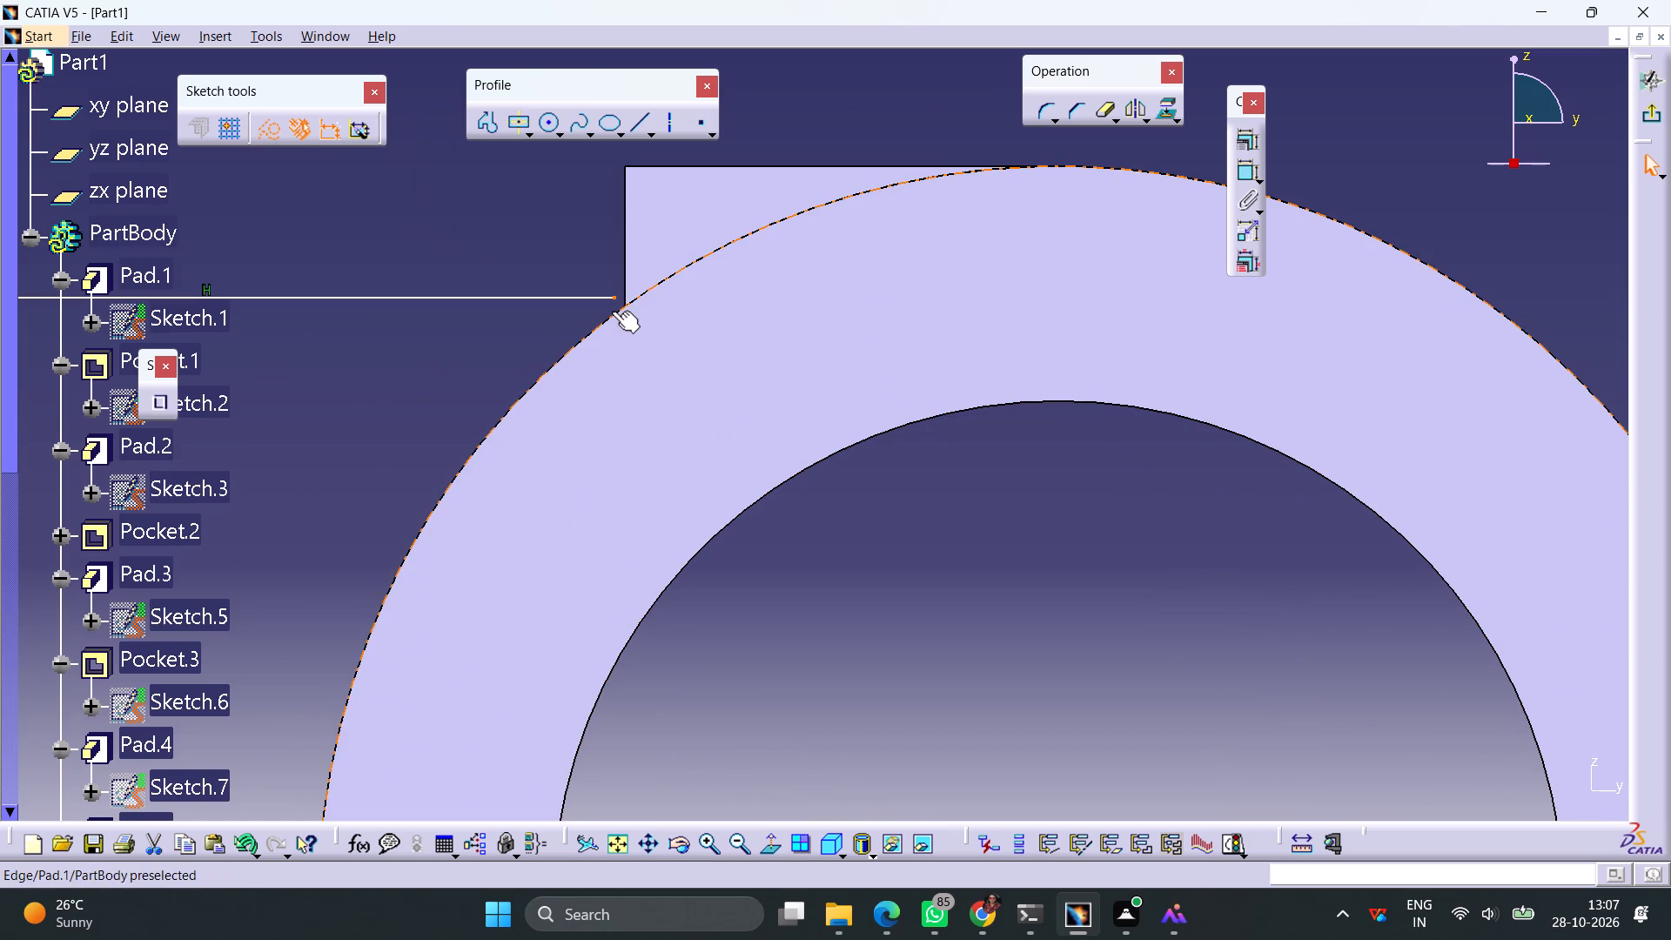
{"action": "left_click", "coordinate": [612, 311], "text": "ctrl"}
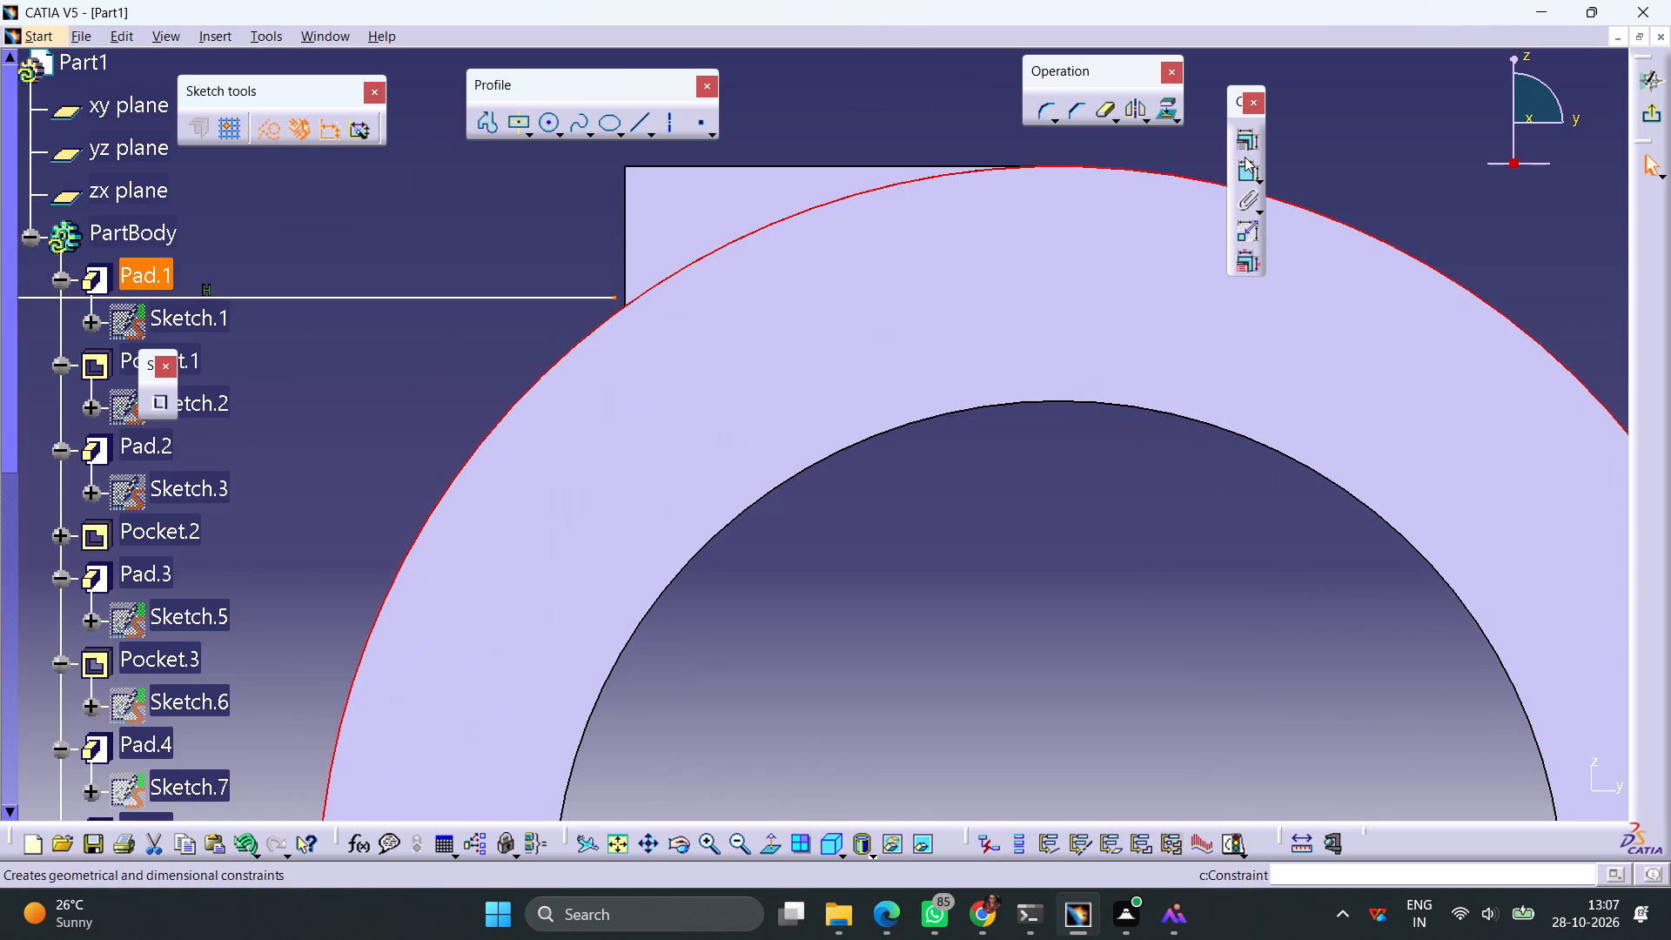
{"action": "left_click", "coordinate": [1244, 142]}
{"action": "left_click", "coordinate": [1523, 480]}
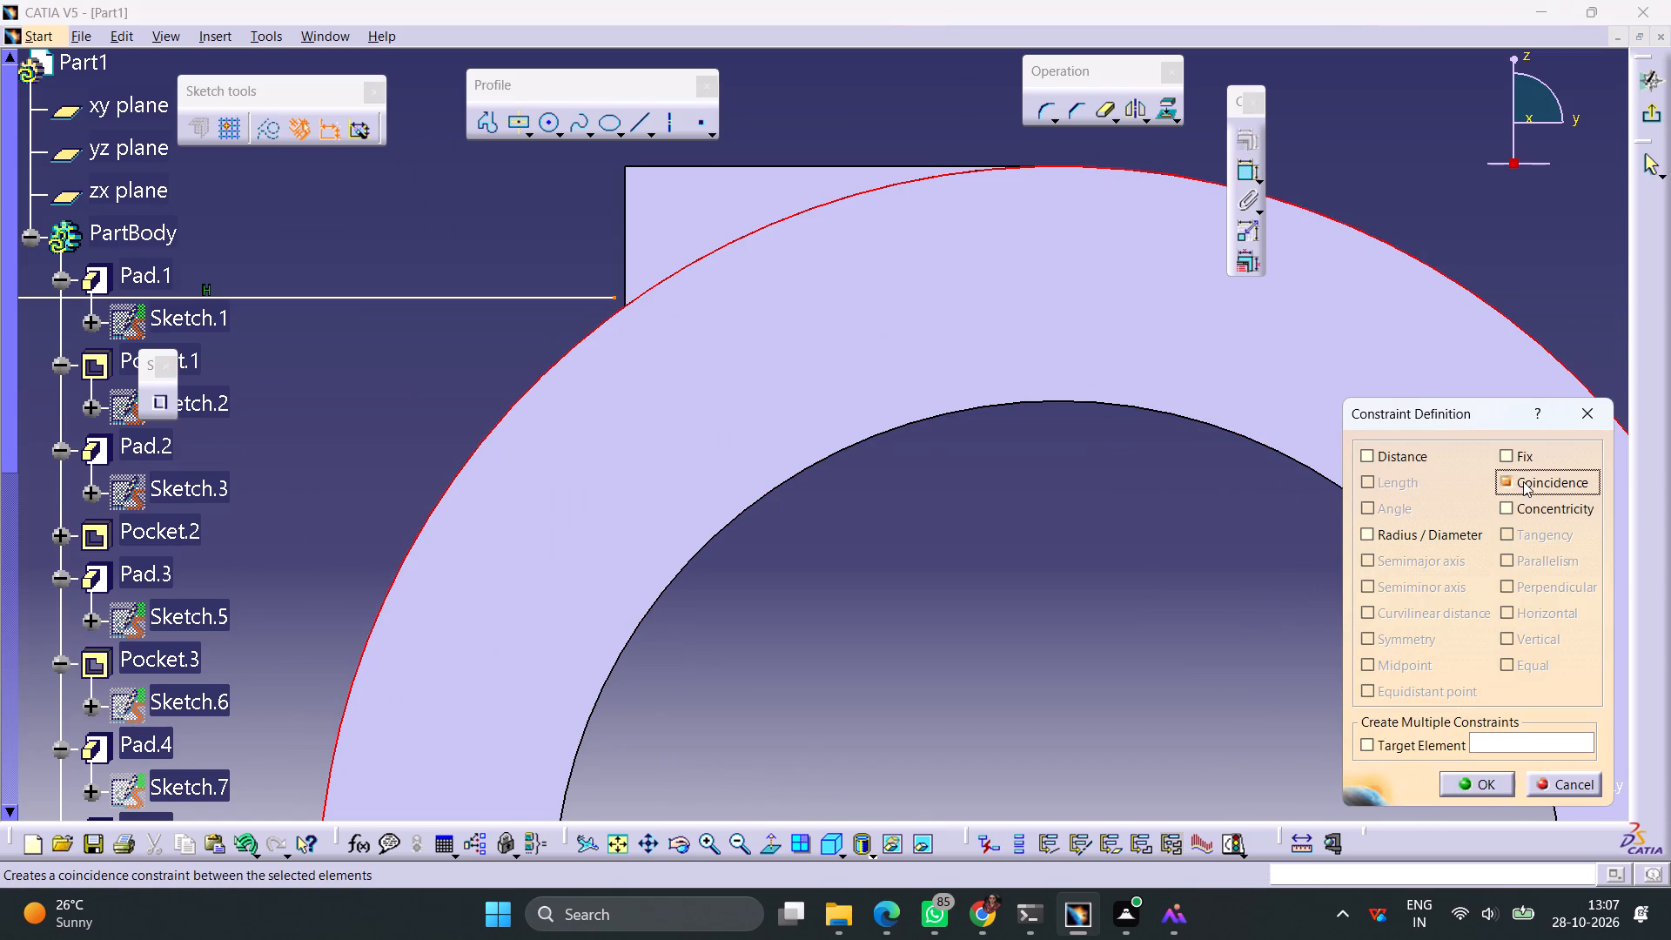
{"action": "left_click", "coordinate": [1485, 776]}
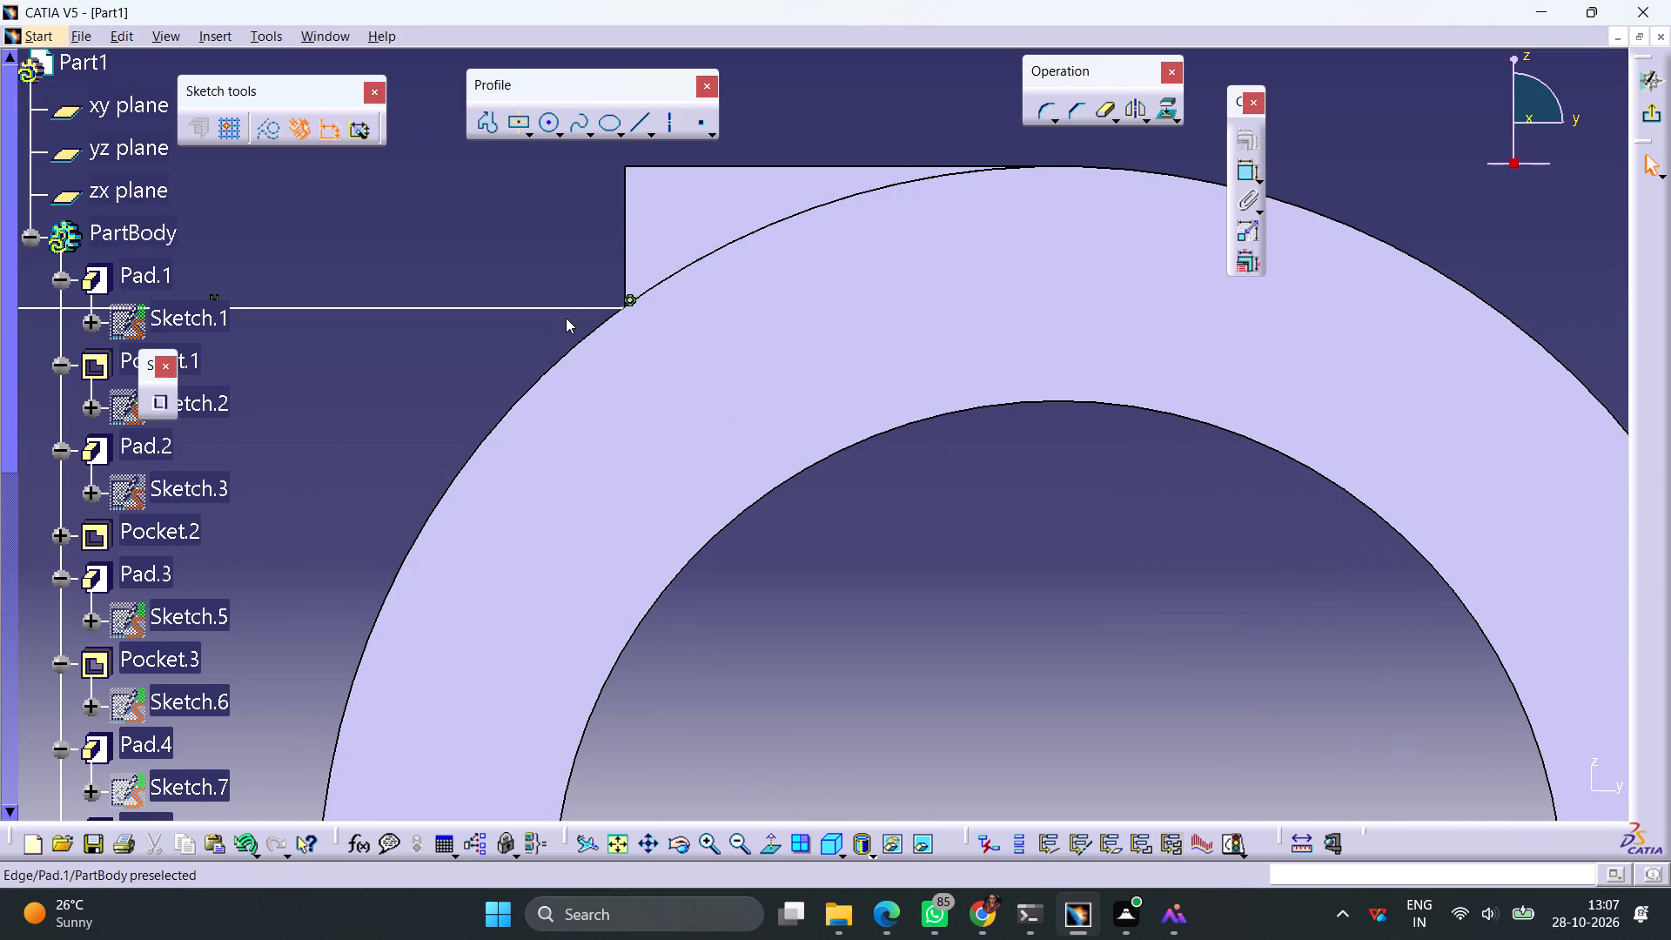
Make the horizontal line's inner endpoint also coincident with the corner block's vertical edge.
{"action": "left_click_drag", "start_coordinate": [572, 309], "coordinate": [574, 295]}
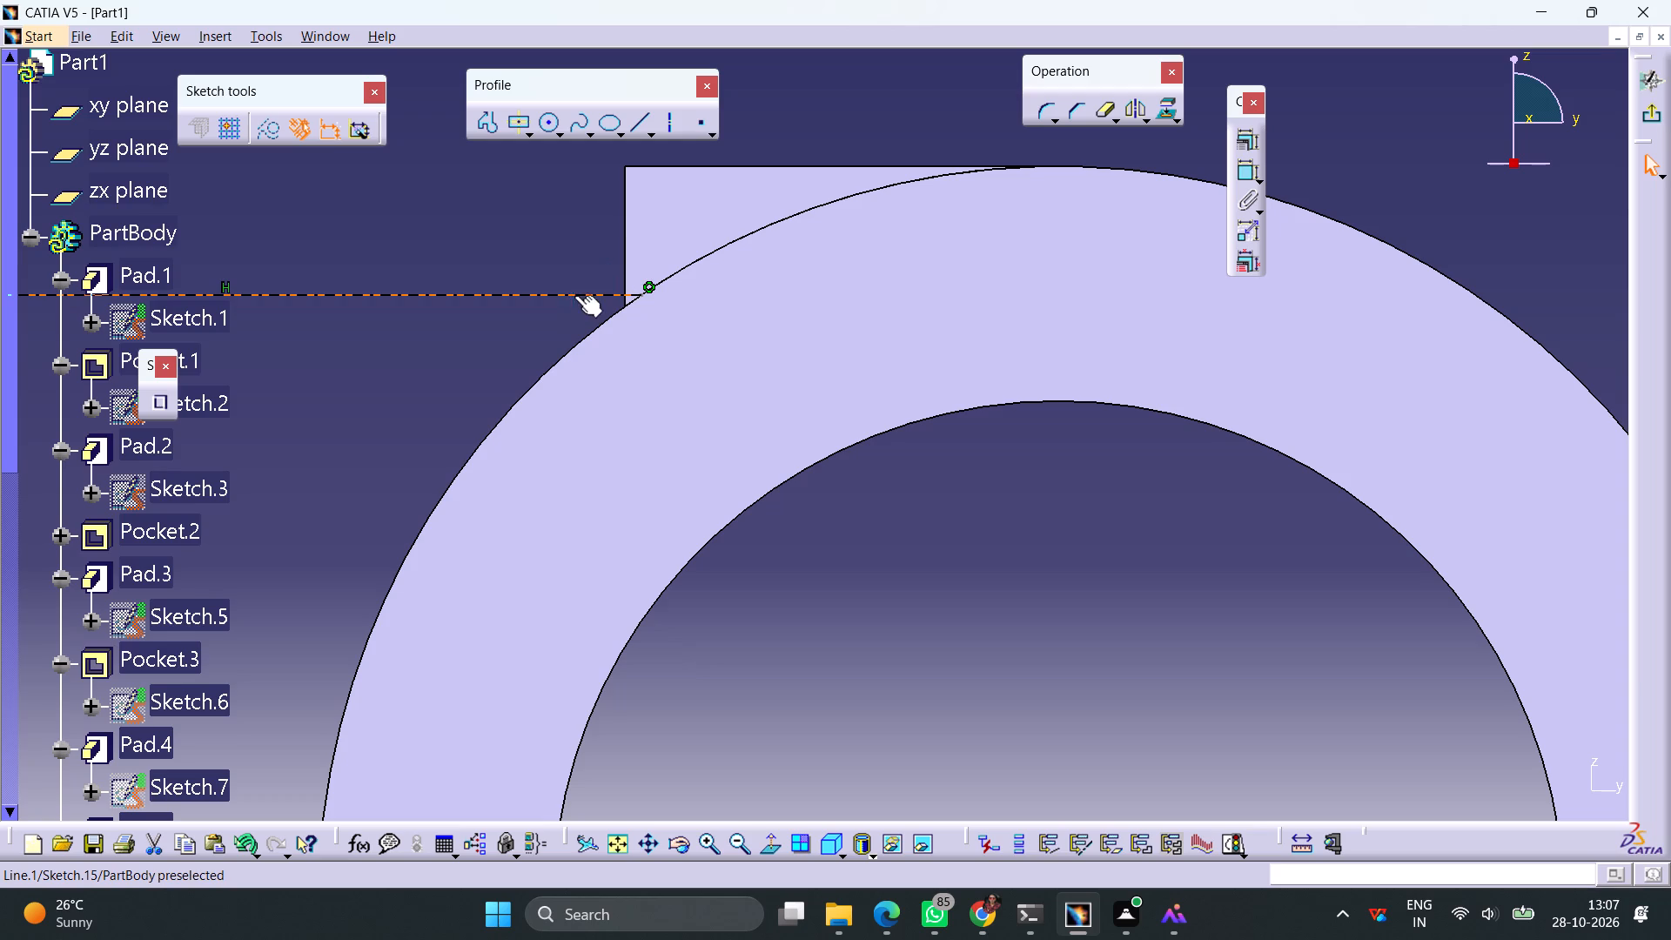
{"action": "left_click", "coordinate": [527, 246]}
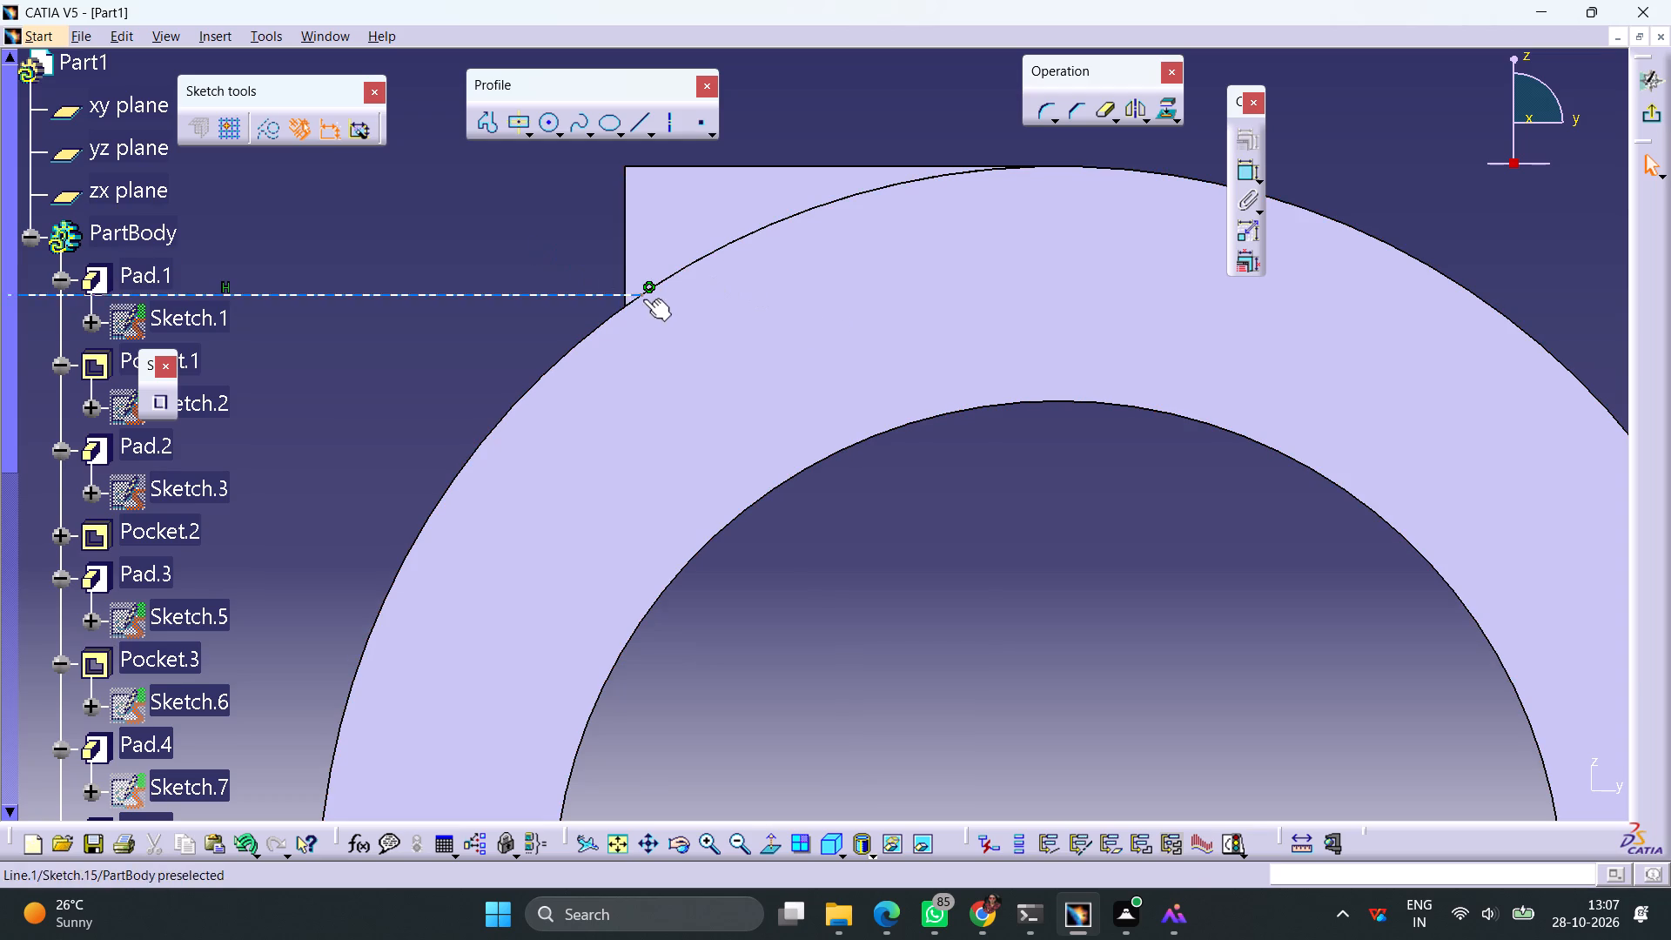
{"action": "left_click", "coordinate": [641, 292]}
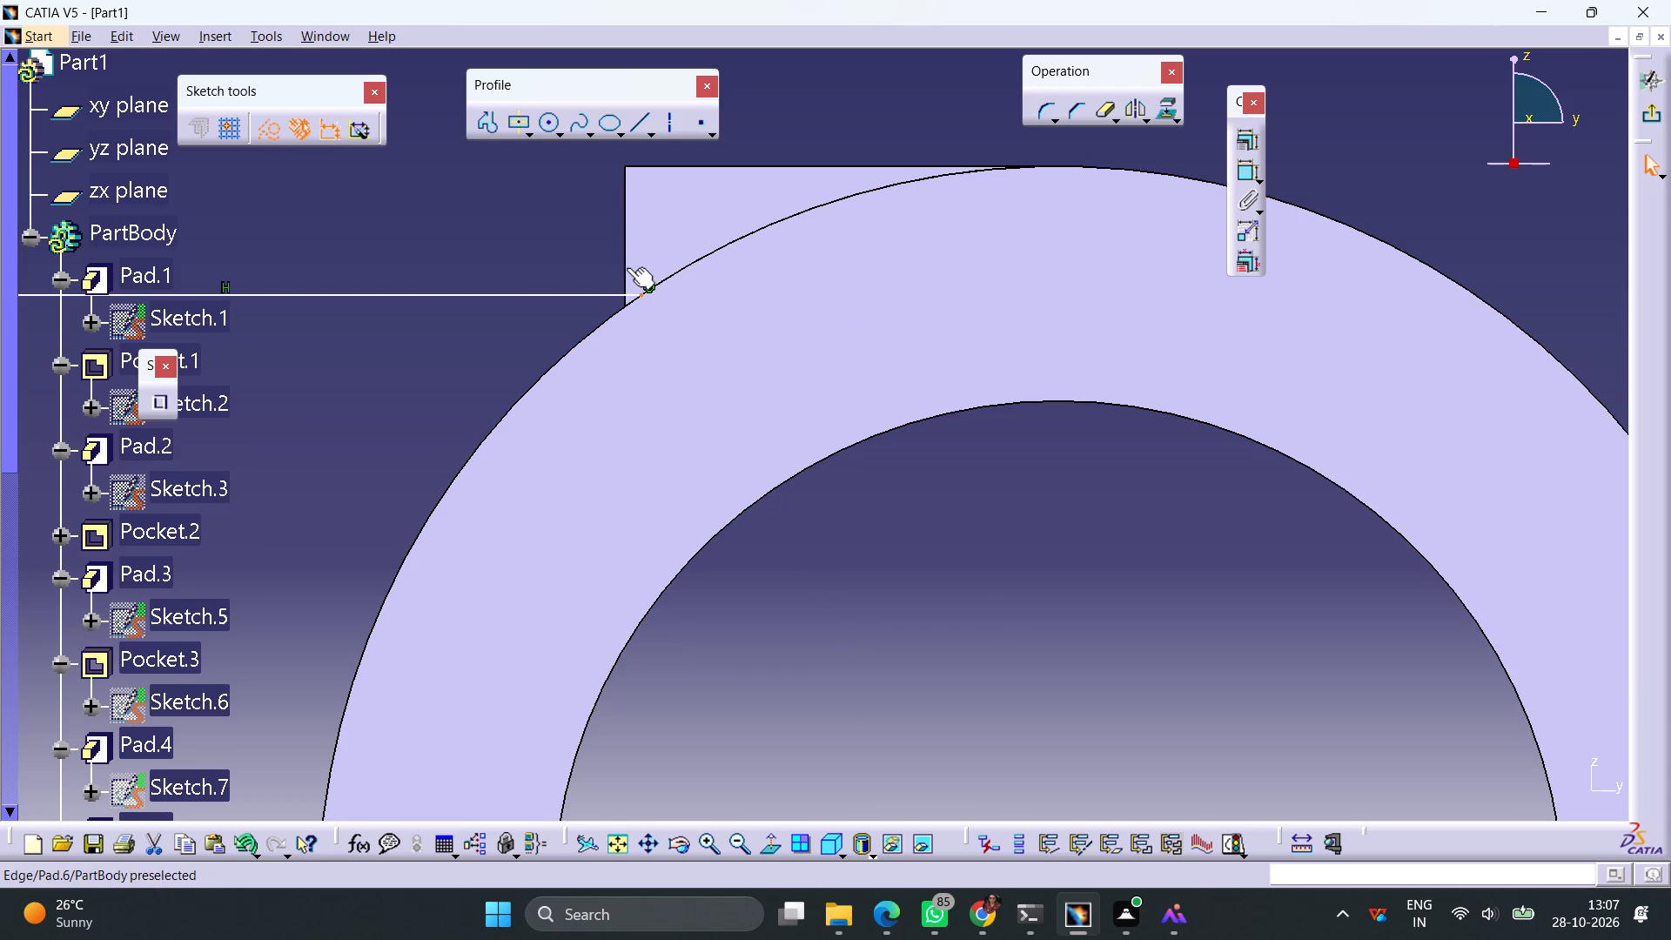
{"action": "left_click", "coordinate": [626, 267], "text": "ctrl"}
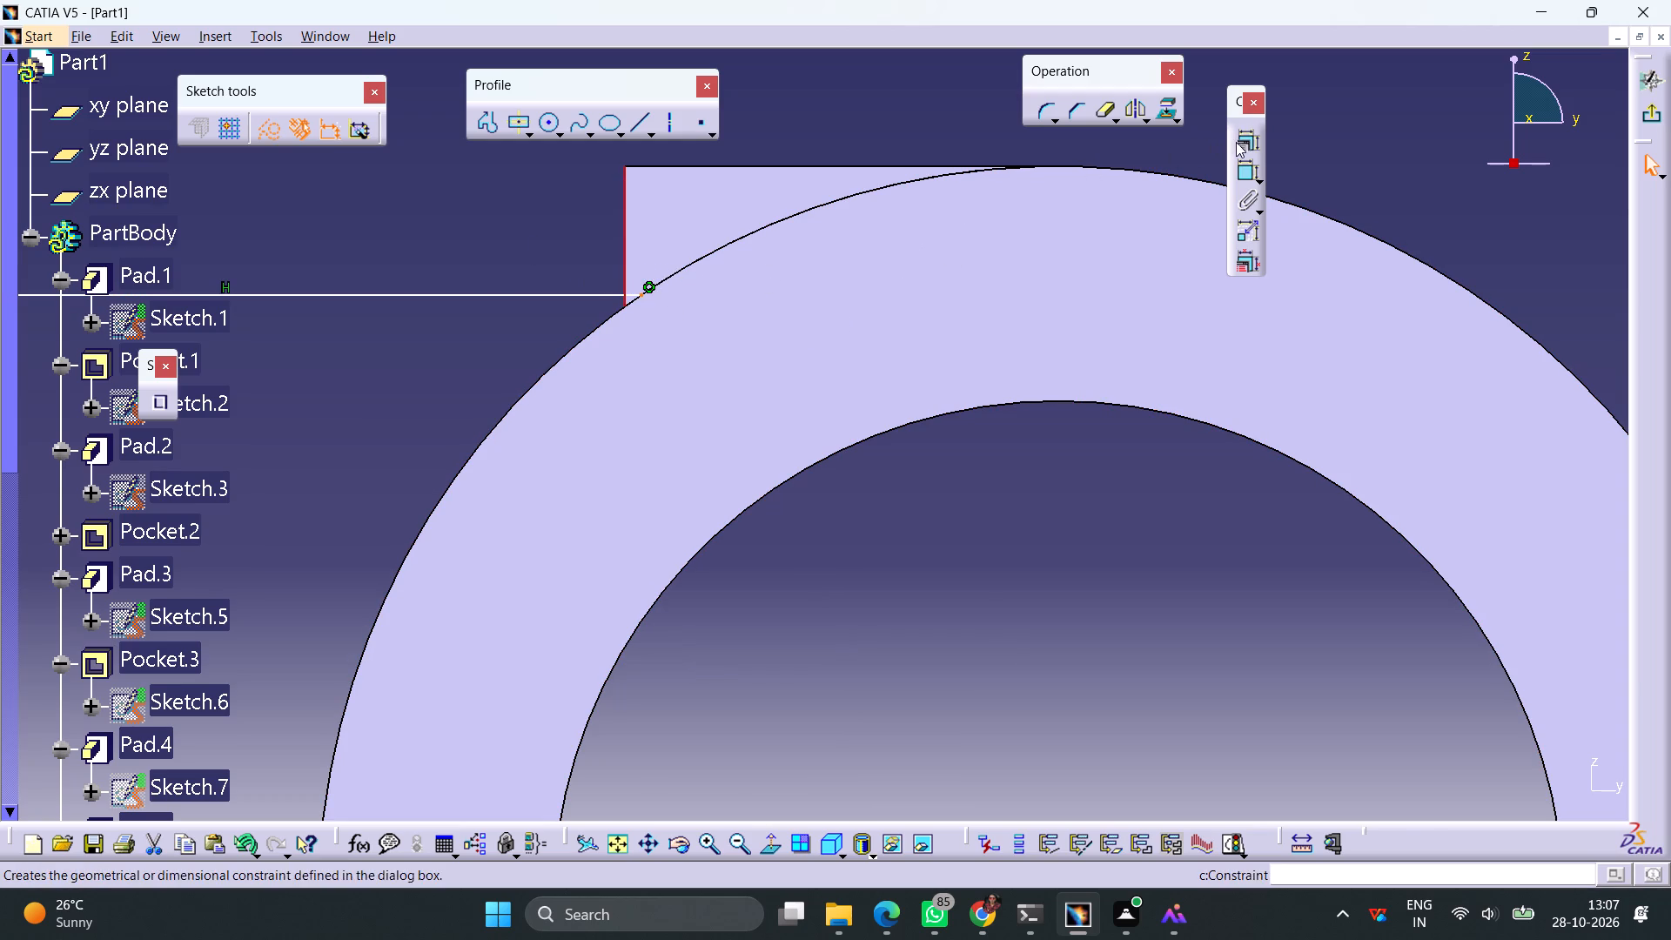
{"action": "left_click", "coordinate": [1238, 142]}
{"action": "left_click", "coordinate": [1527, 485]}
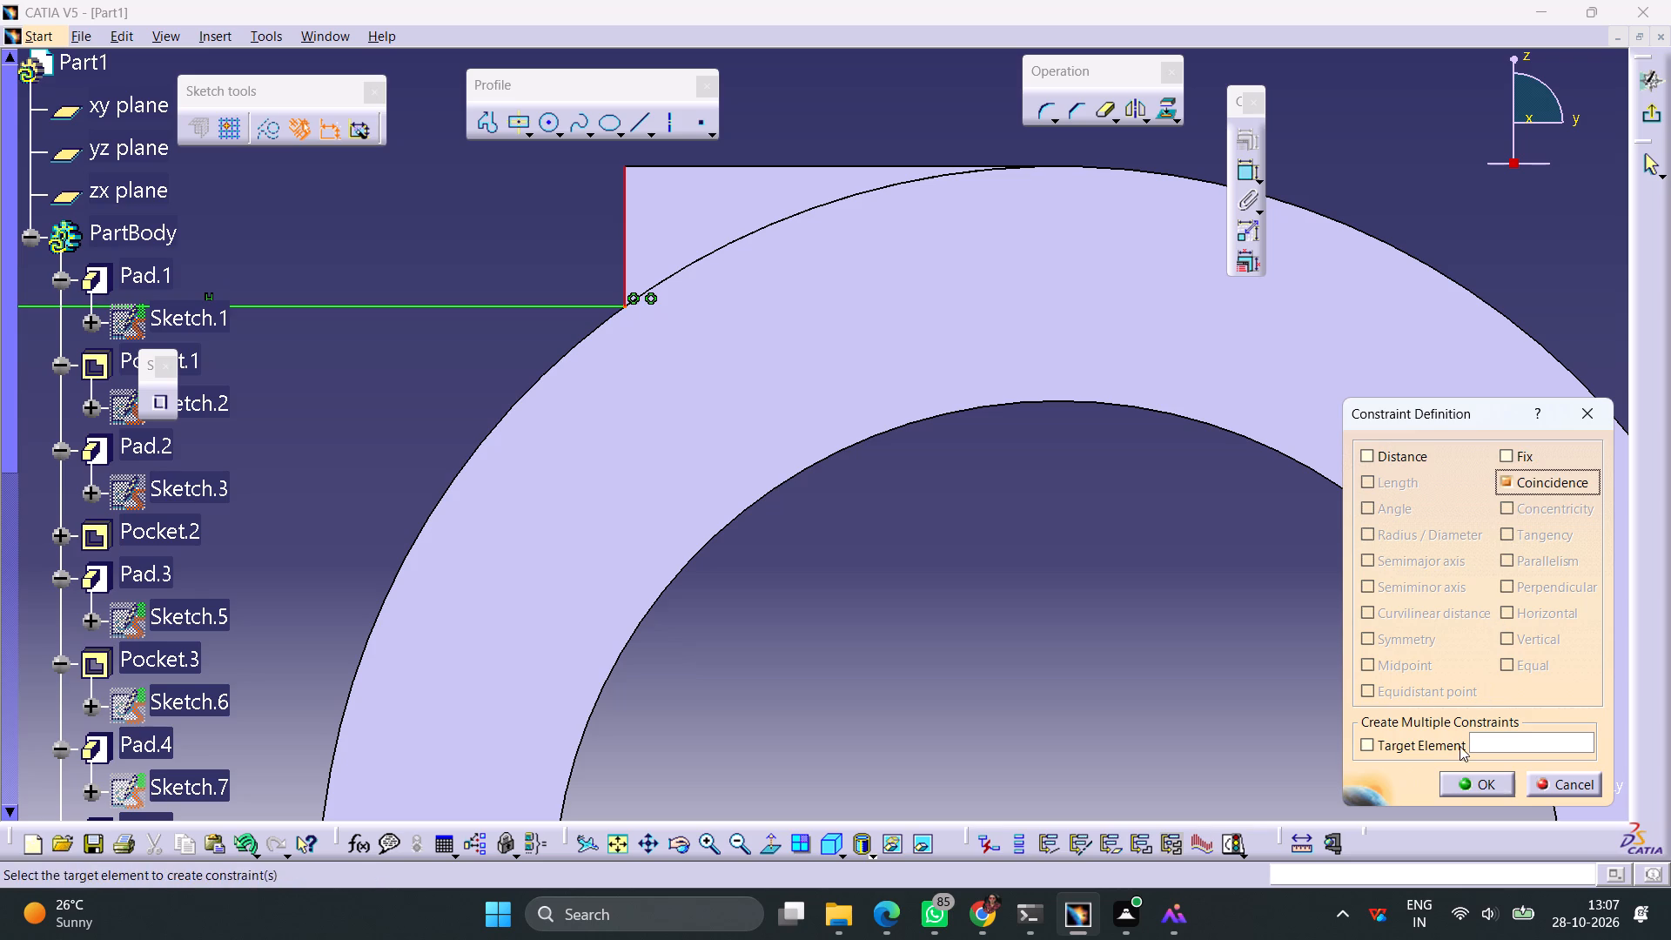
{"action": "left_click_drag", "start_coordinate": [1467, 780], "coordinate": [1472, 789]}
Dimension the horizontal line's outer endpoint from the vertical sketch axis and set the distance to 51 mm.
{"action": "middle_click_drag", "start_coordinate": [1059, 423], "coordinate": [1060, 551], "text": "ctrl"}
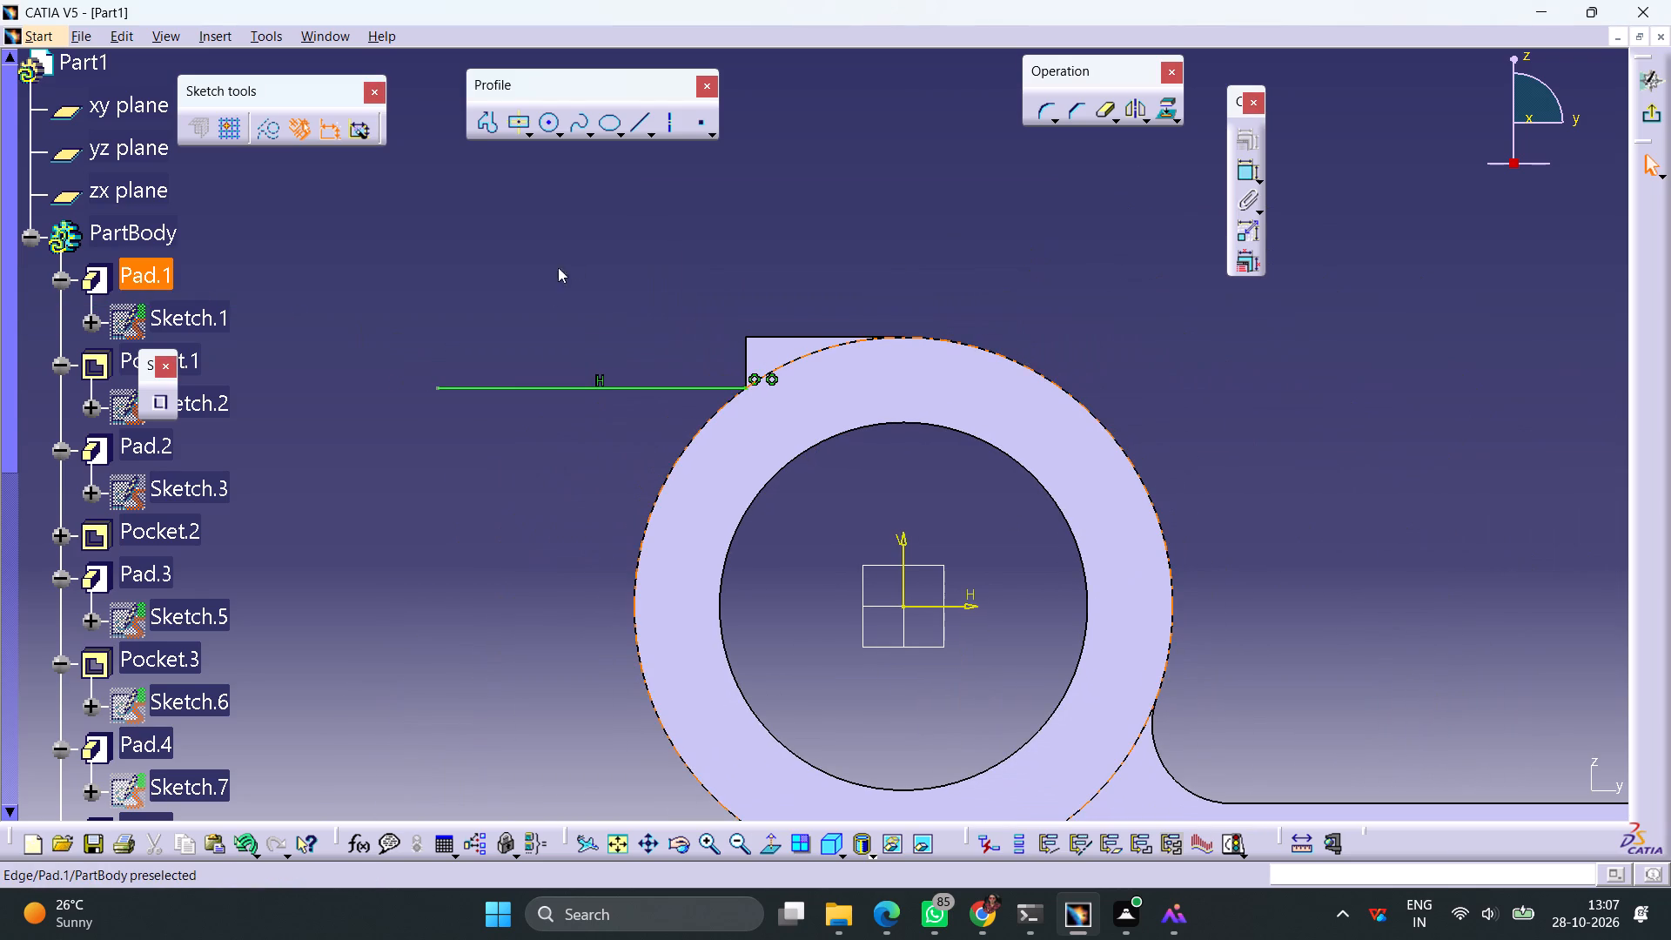
{"action": "left_click", "coordinate": [436, 391]}
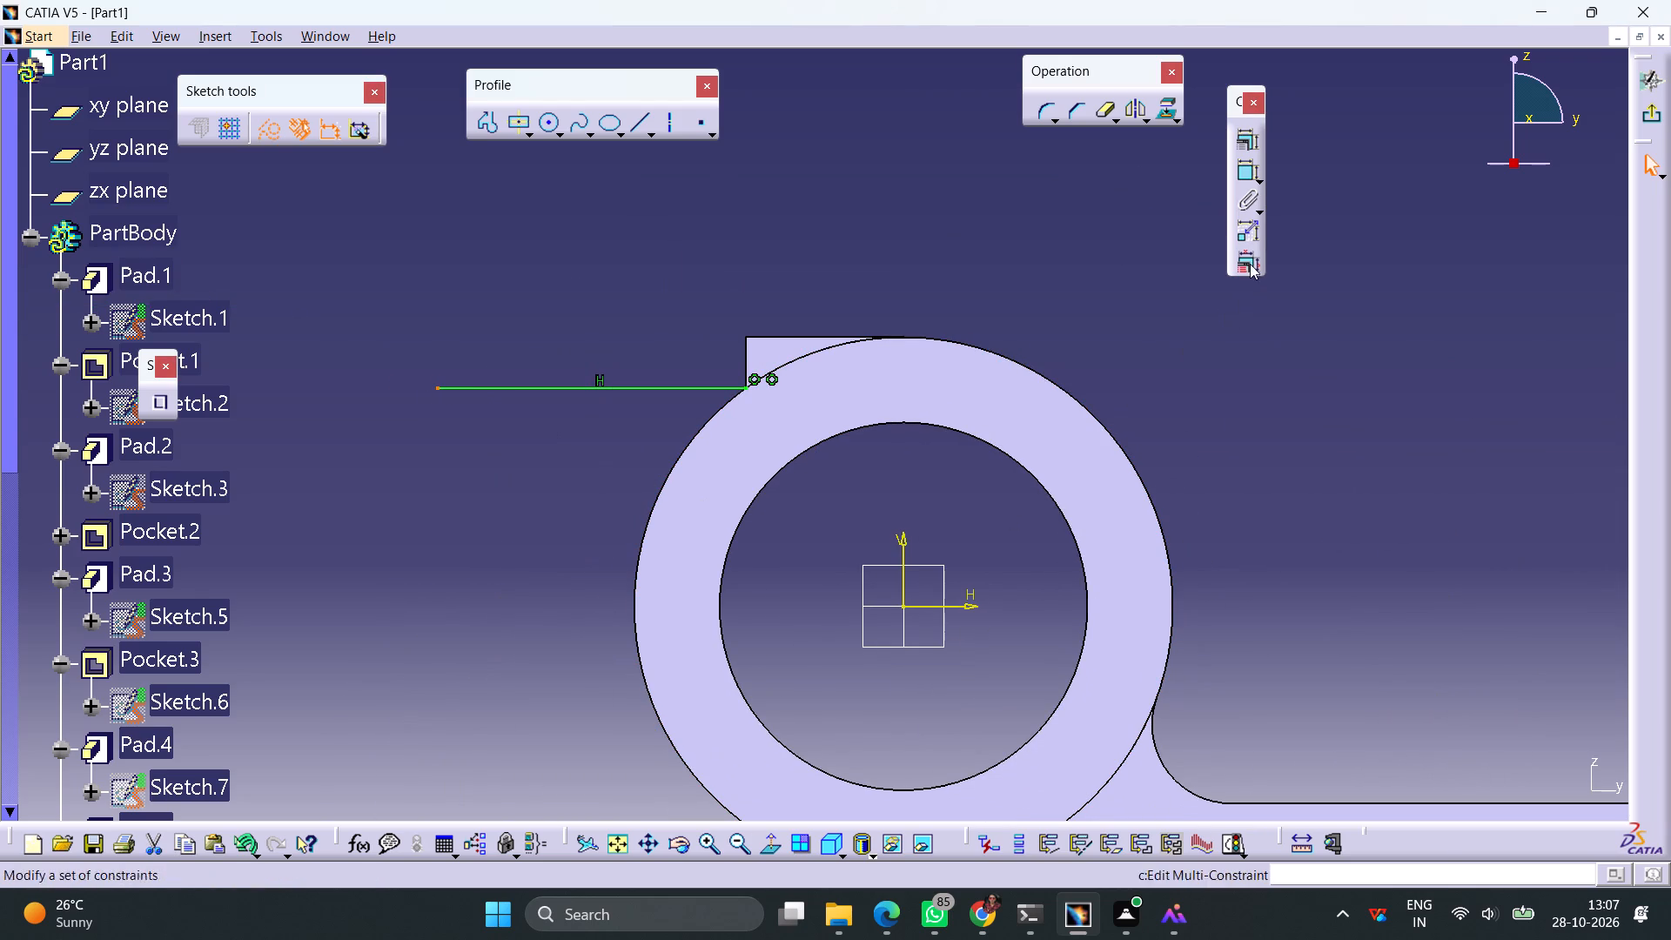
{"action": "left_click", "coordinate": [1238, 174]}
{"action": "left_click", "coordinate": [903, 554]}
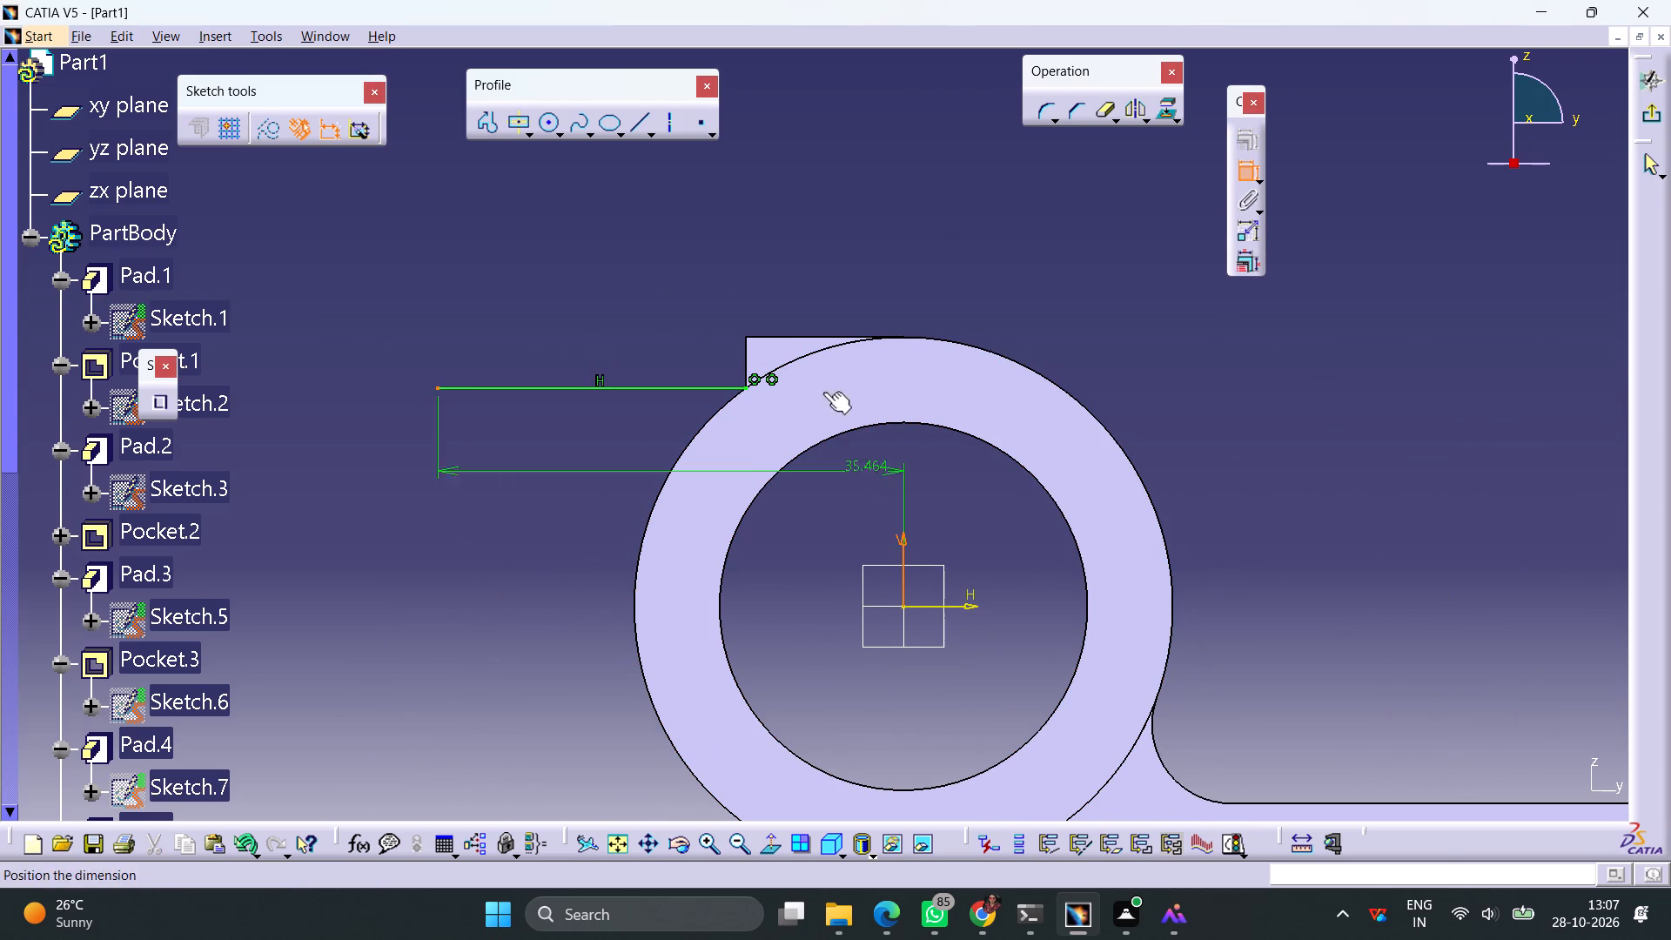
{"action": "left_click", "coordinate": [767, 272]}
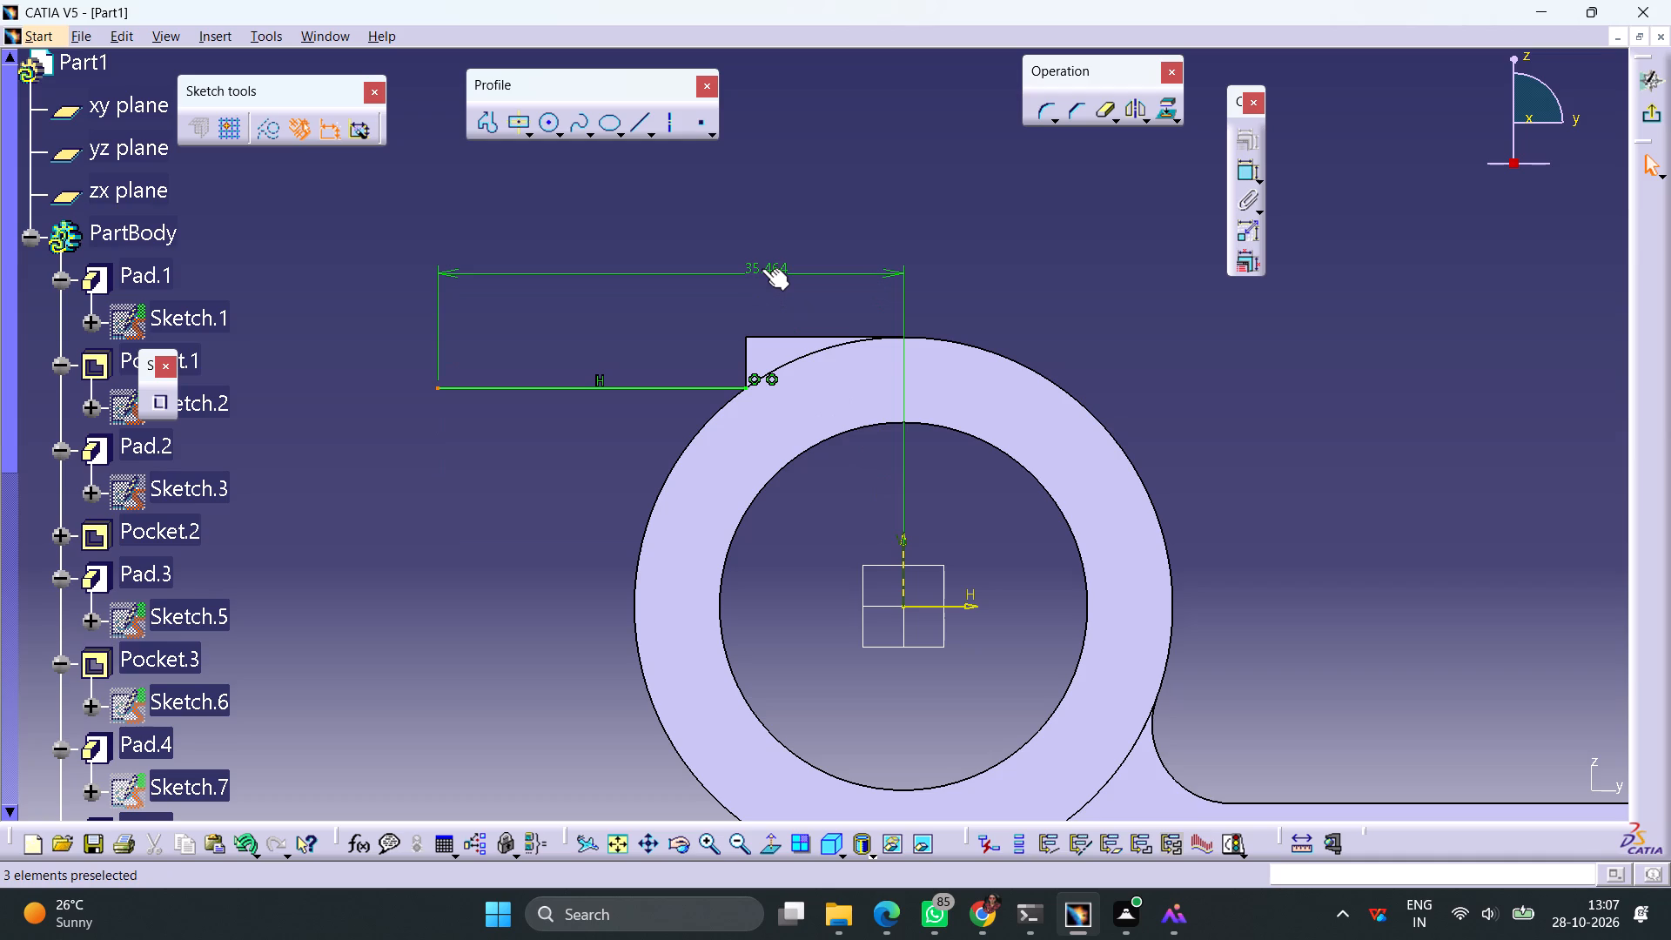
{"action": "double_click", "coordinate": [762, 268]}
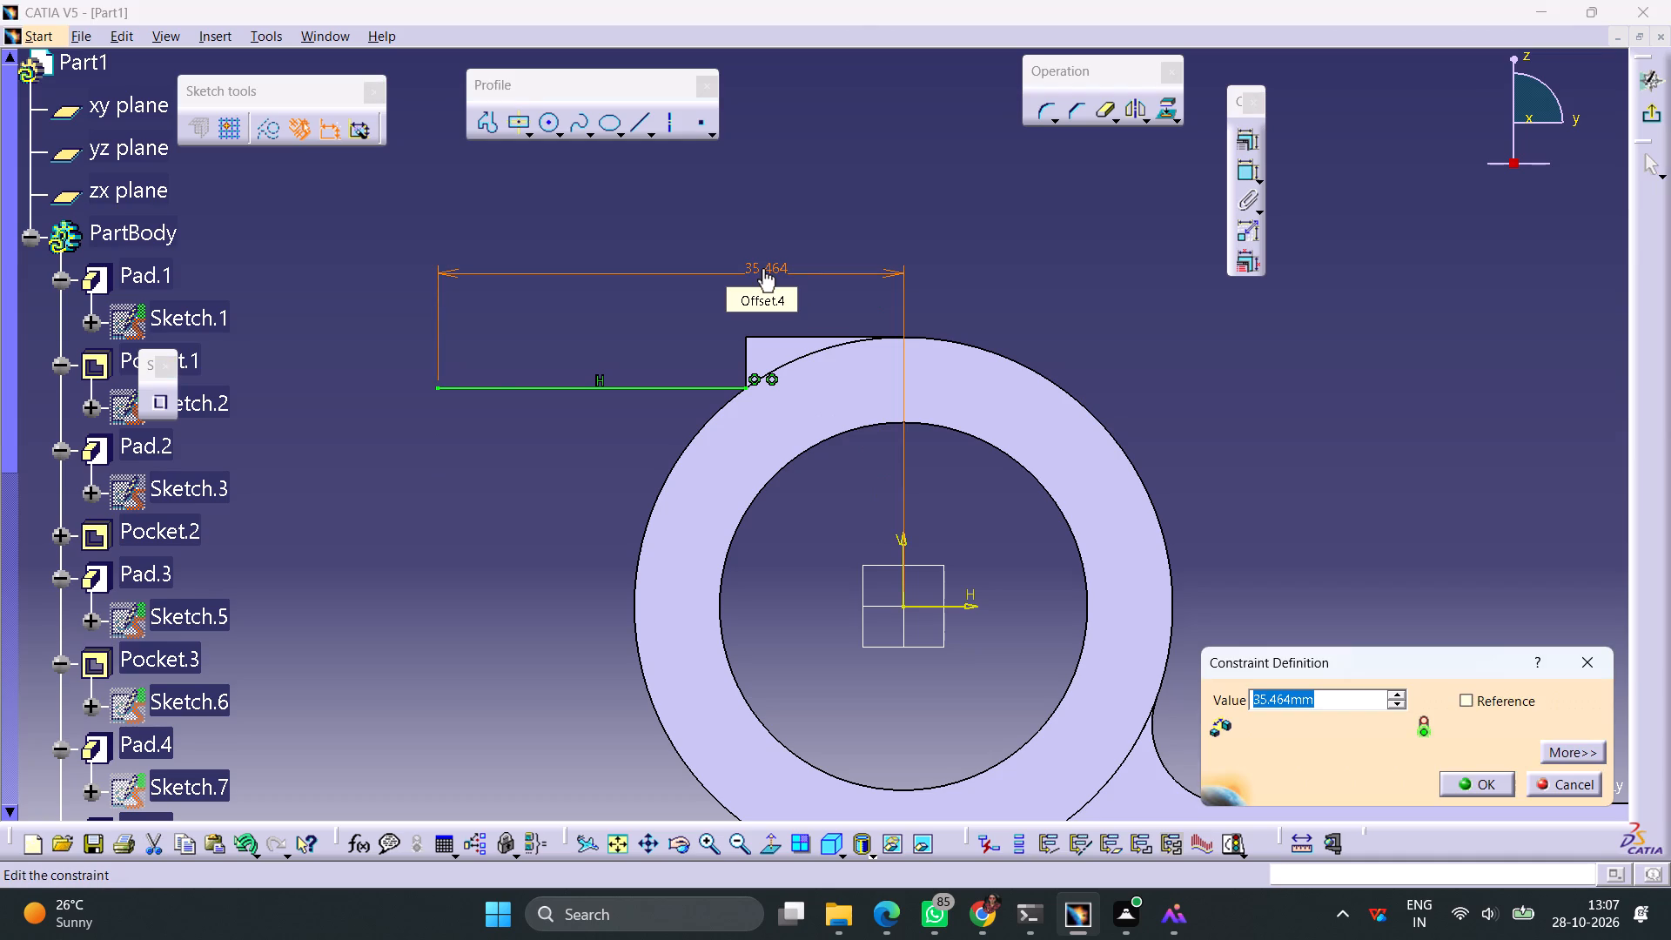
{"action": "type", "text": "51"}
{"action": "key", "text": "Return"}
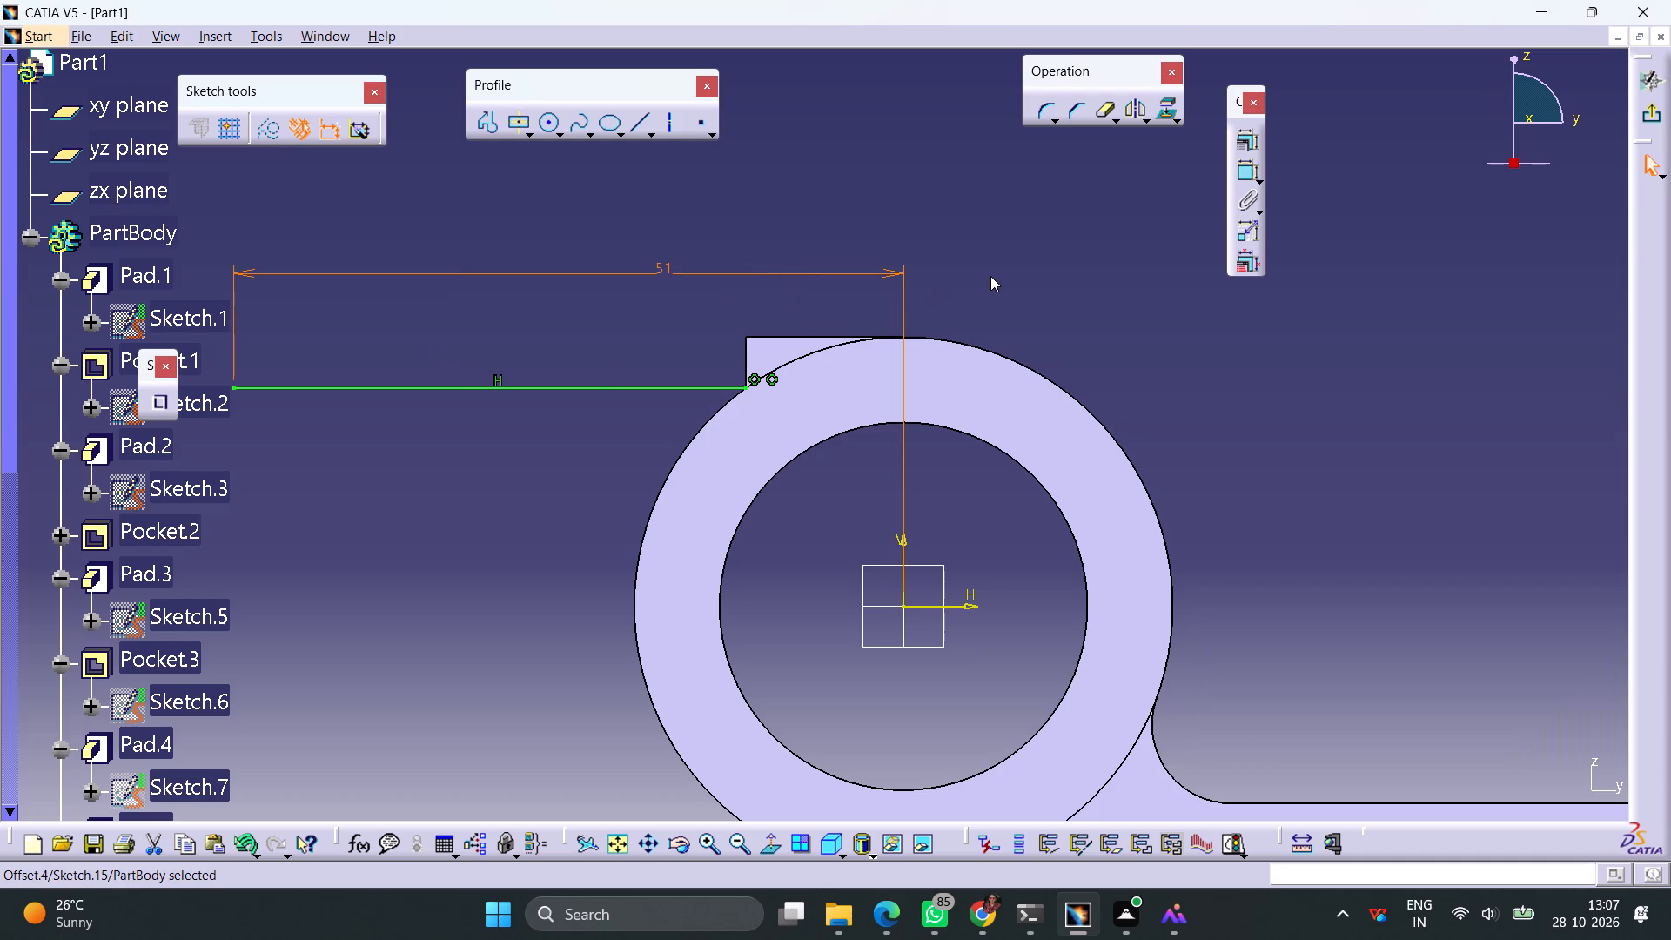
Draw a vertical line downward from the horizontal line's outer end and constrain its length to 12 mm.
{"action": "middle_click_drag", "start_coordinate": [990, 276], "coordinate": [990, 284], "text": "ctrl"}
{"action": "middle_click_drag", "start_coordinate": [990, 284], "coordinate": [990, 332], "text": "ctrl"}
{"action": "middle_click_drag", "start_coordinate": [1023, 357], "coordinate": [1063, 293]}
{"action": "left_click", "coordinate": [635, 133]}
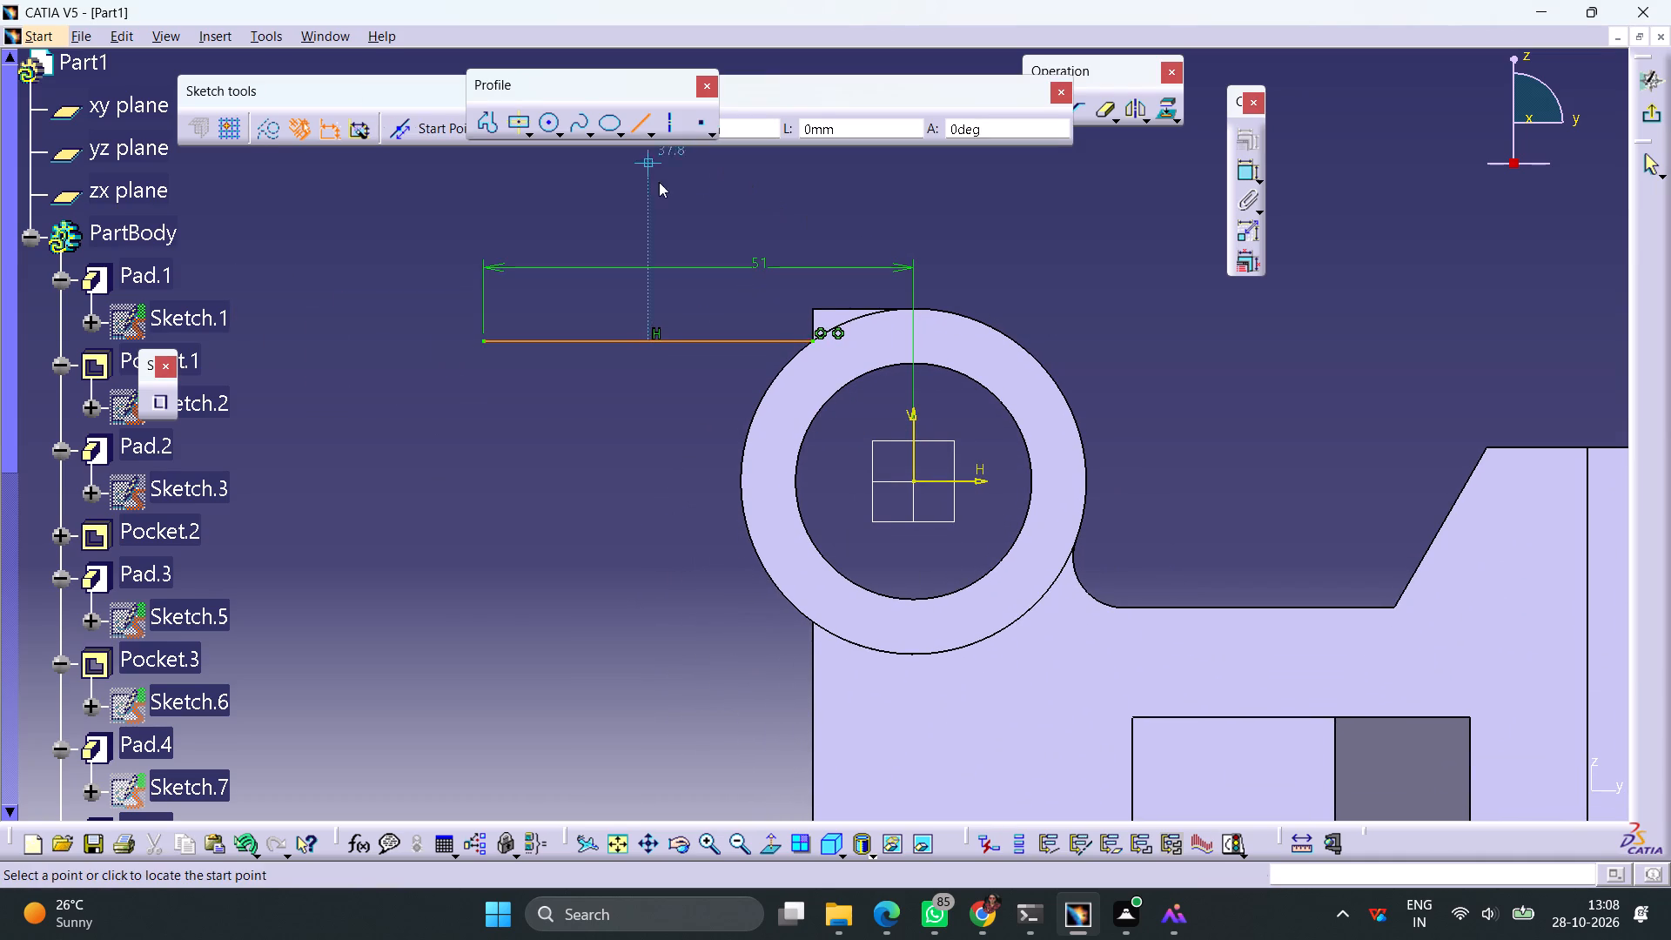
{"action": "left_click", "coordinate": [481, 341]}
{"action": "left_click", "coordinate": [485, 394]}
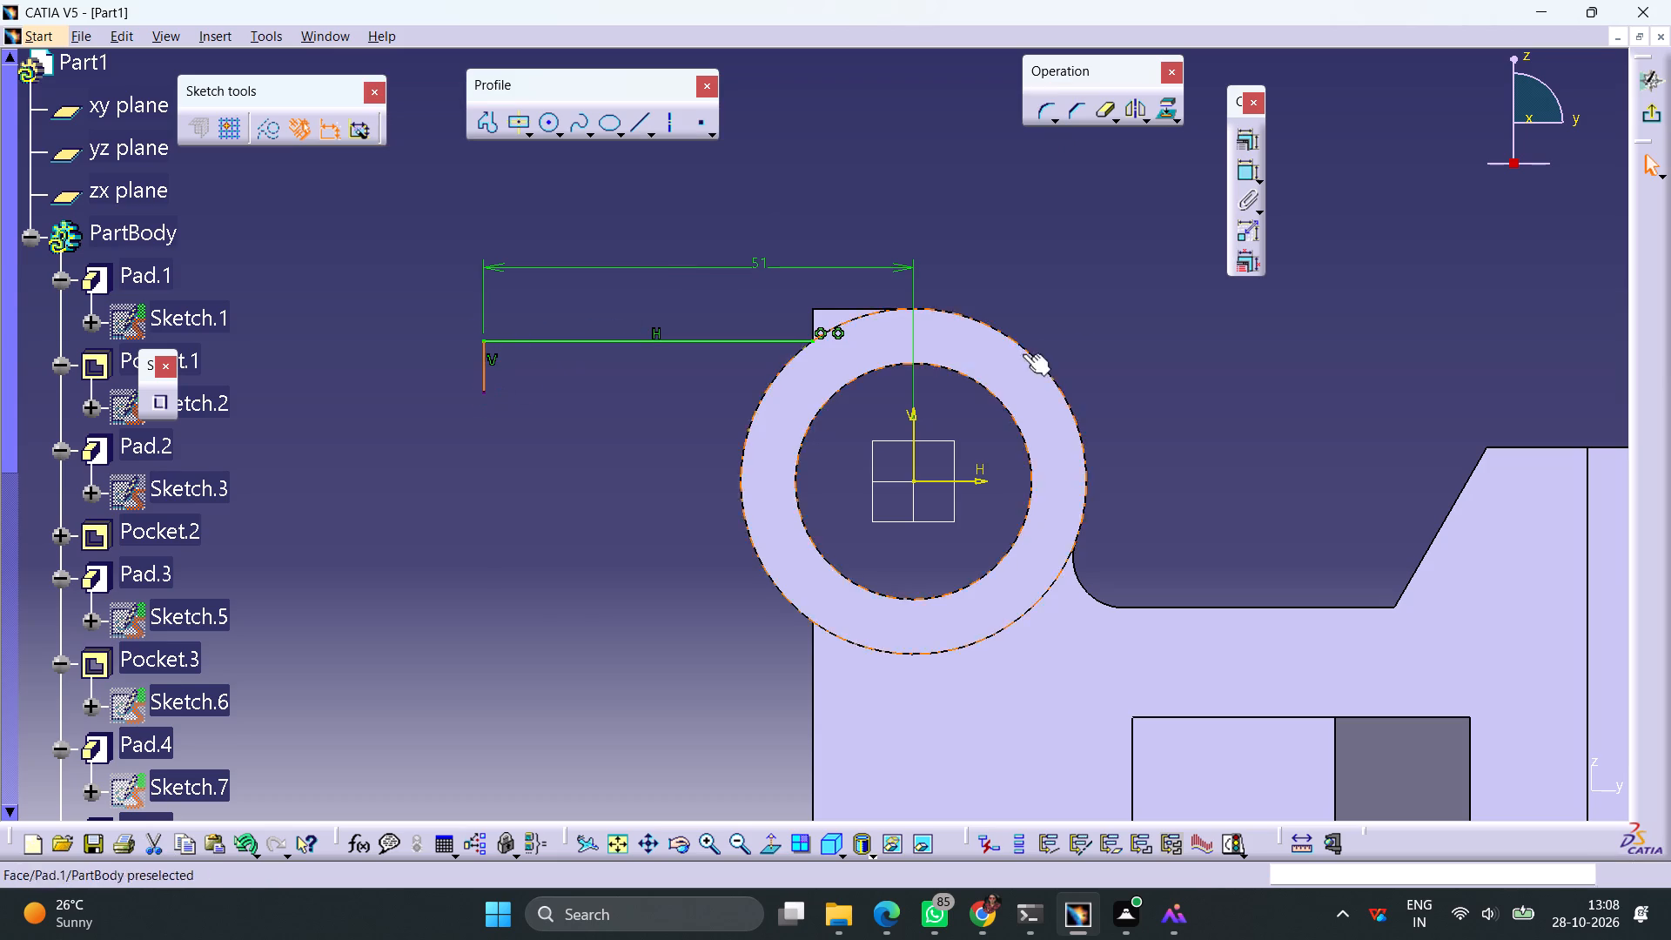
{"action": "left_click", "coordinate": [1241, 173]}
{"action": "left_click", "coordinate": [433, 397]}
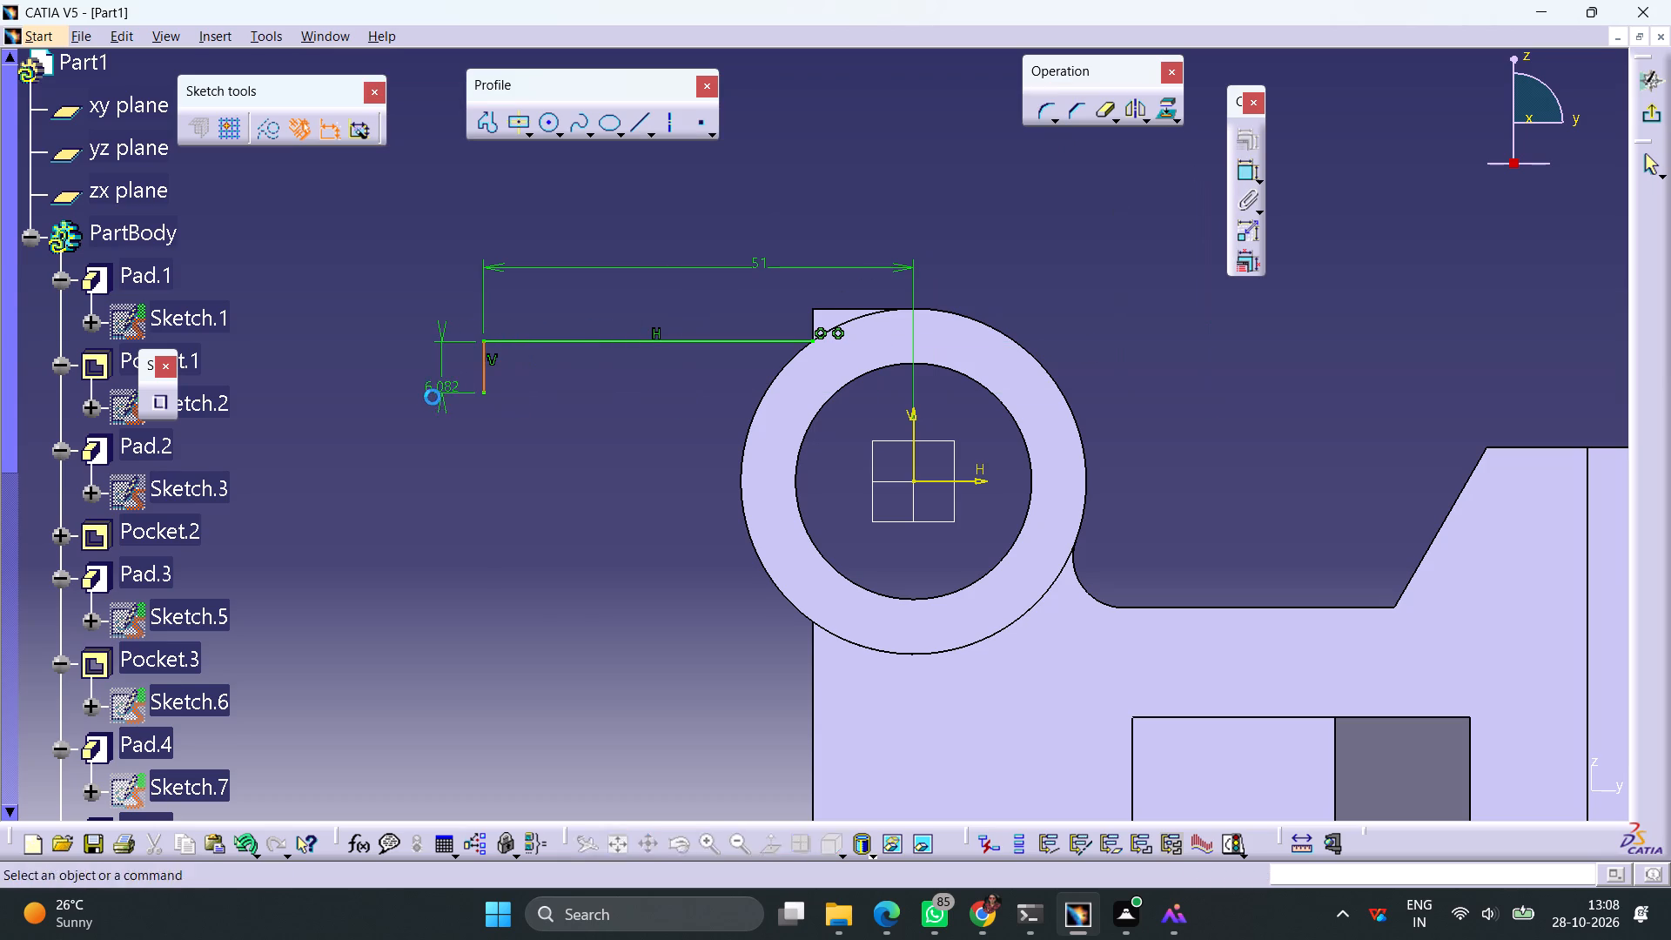
{"action": "double_click", "coordinate": [440, 387]}
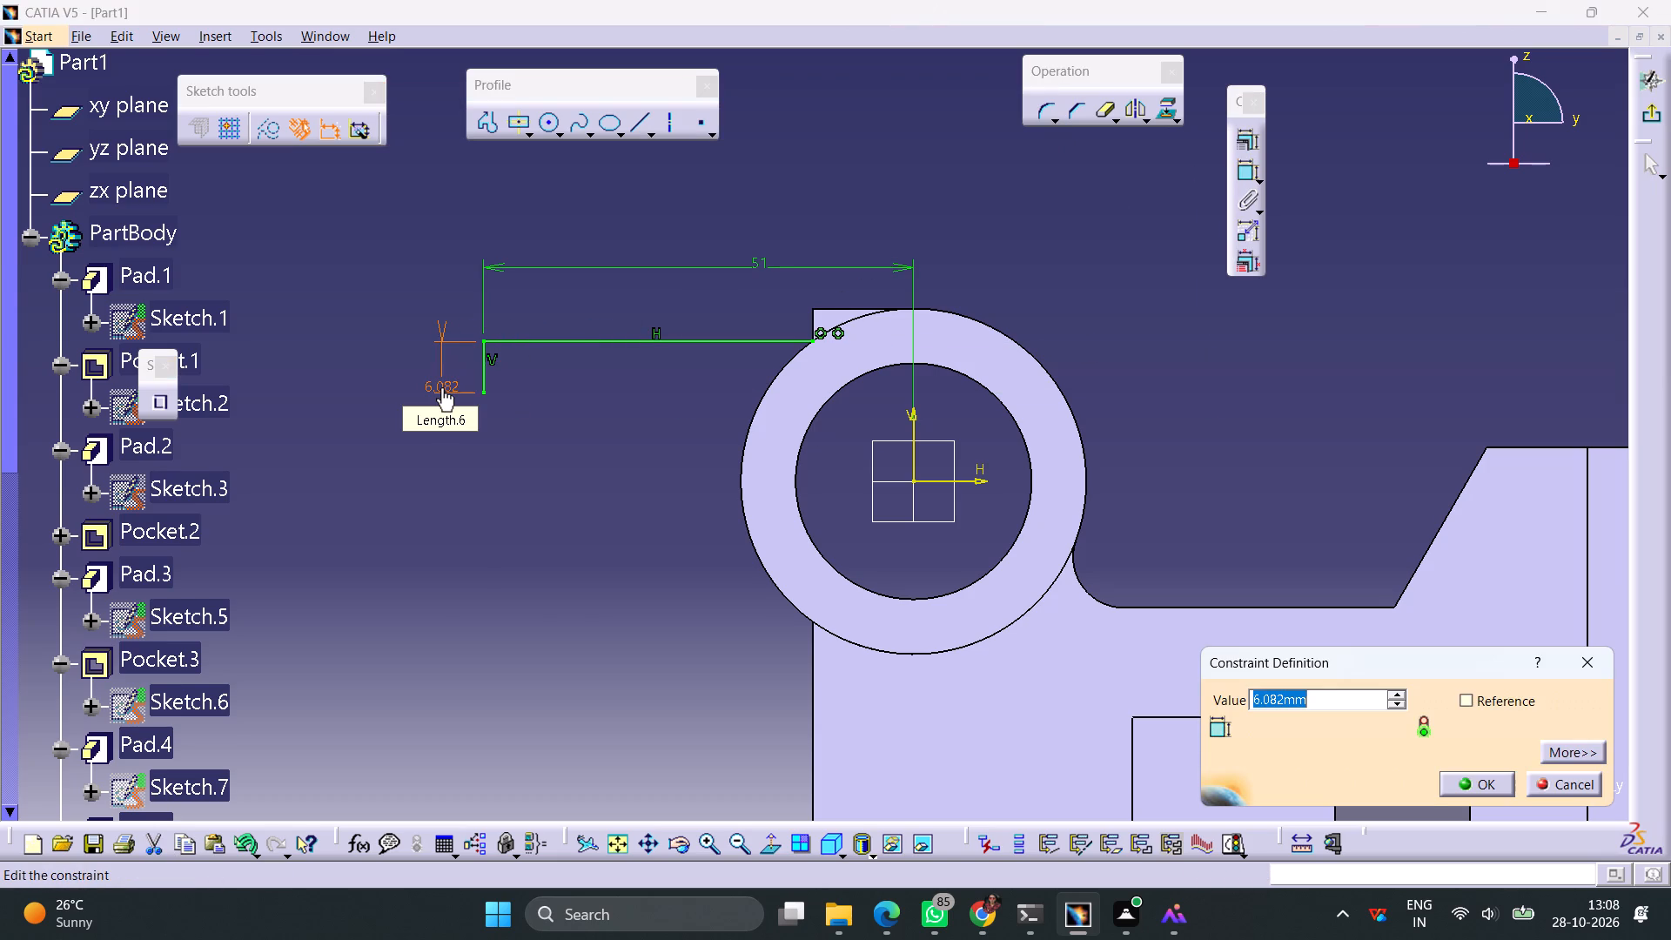
{"action": "type", "text": "12"}
{"action": "key", "text": "Return"}
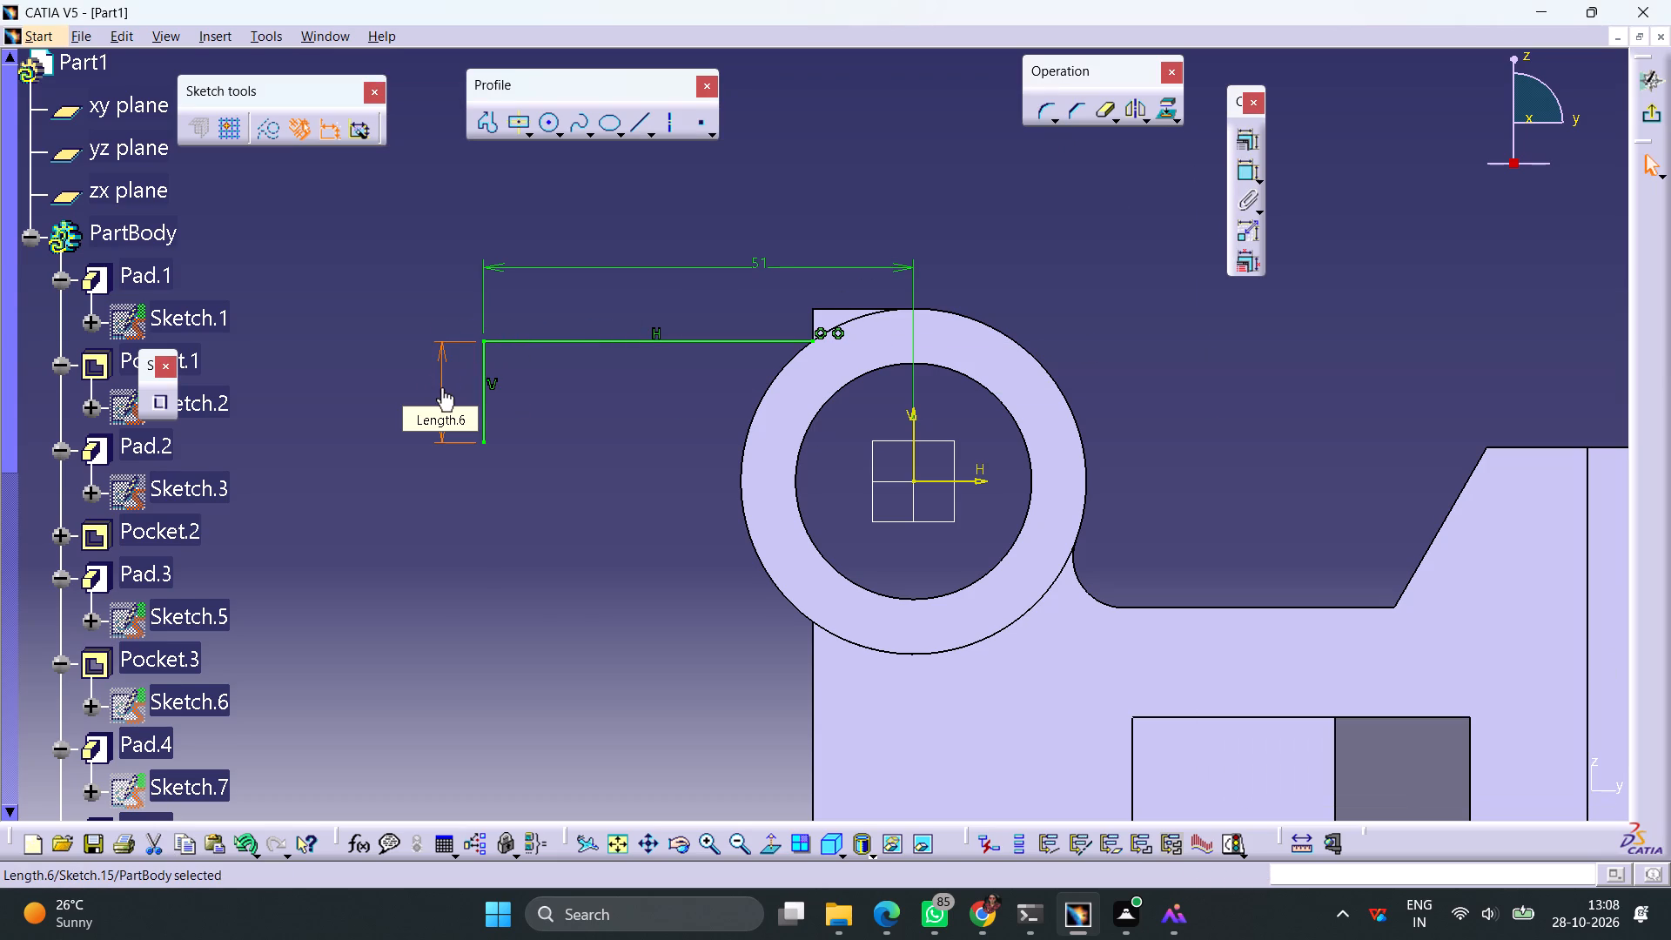
Draw a short sloping line from the vertical line's lower end toward the cylinder and set the angle between them to 104°.
{"action": "left_click", "coordinate": [596, 460]}
{"action": "left_click", "coordinate": [635, 128]}
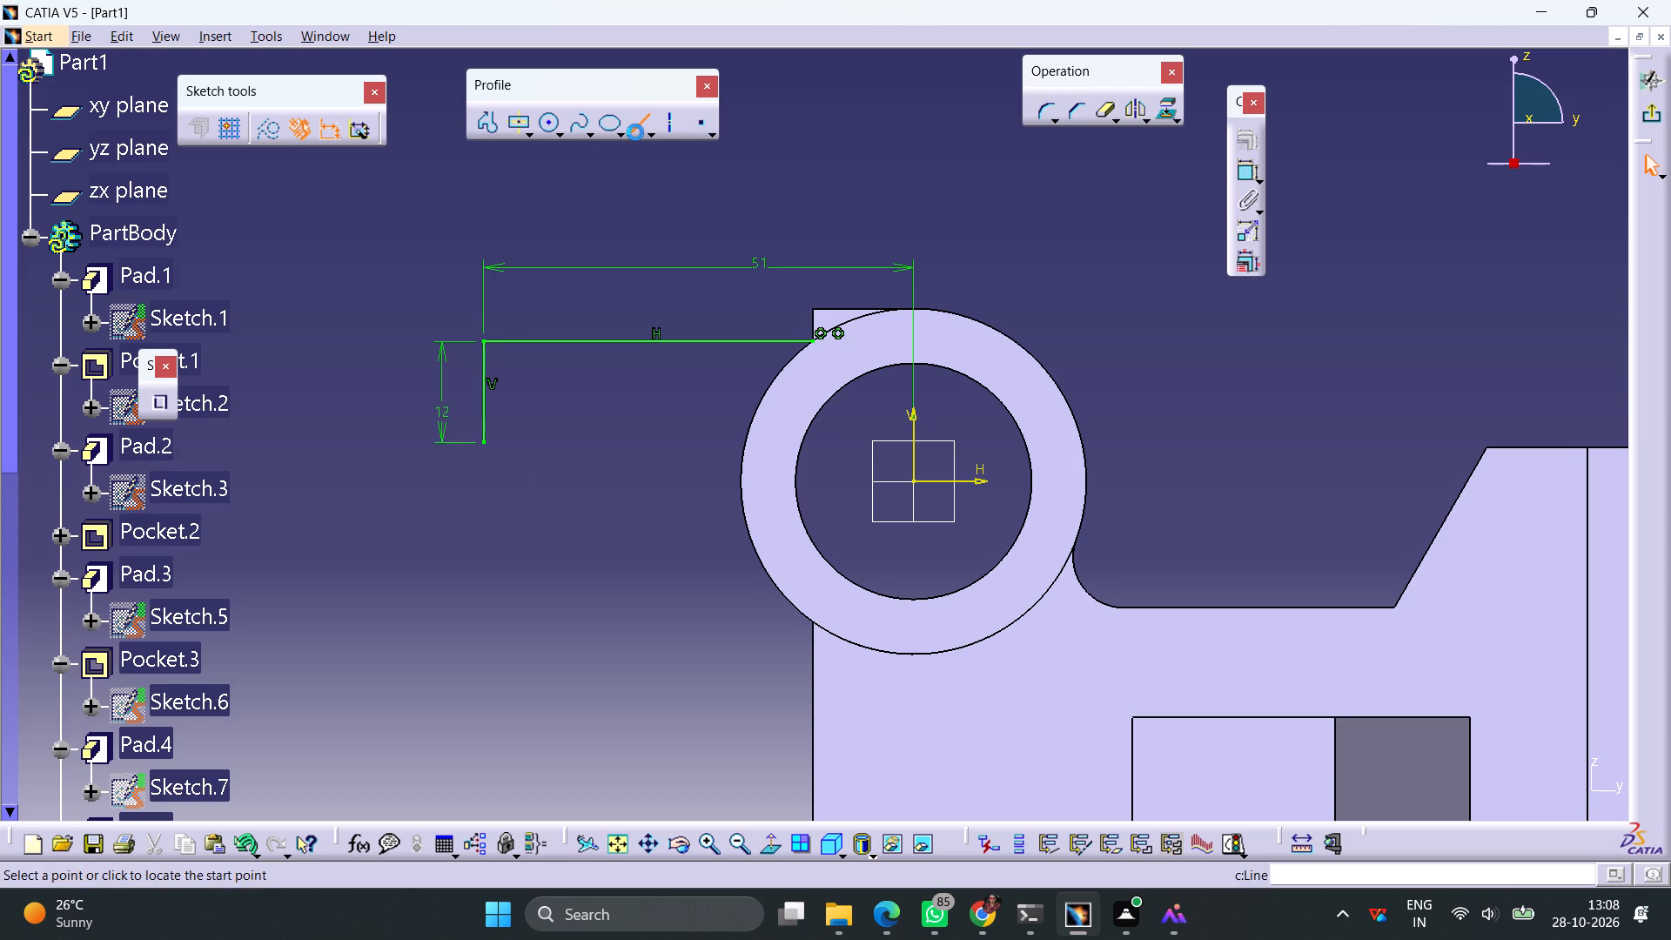
{"action": "left_click", "coordinate": [483, 443]}
{"action": "left_click", "coordinate": [520, 465]}
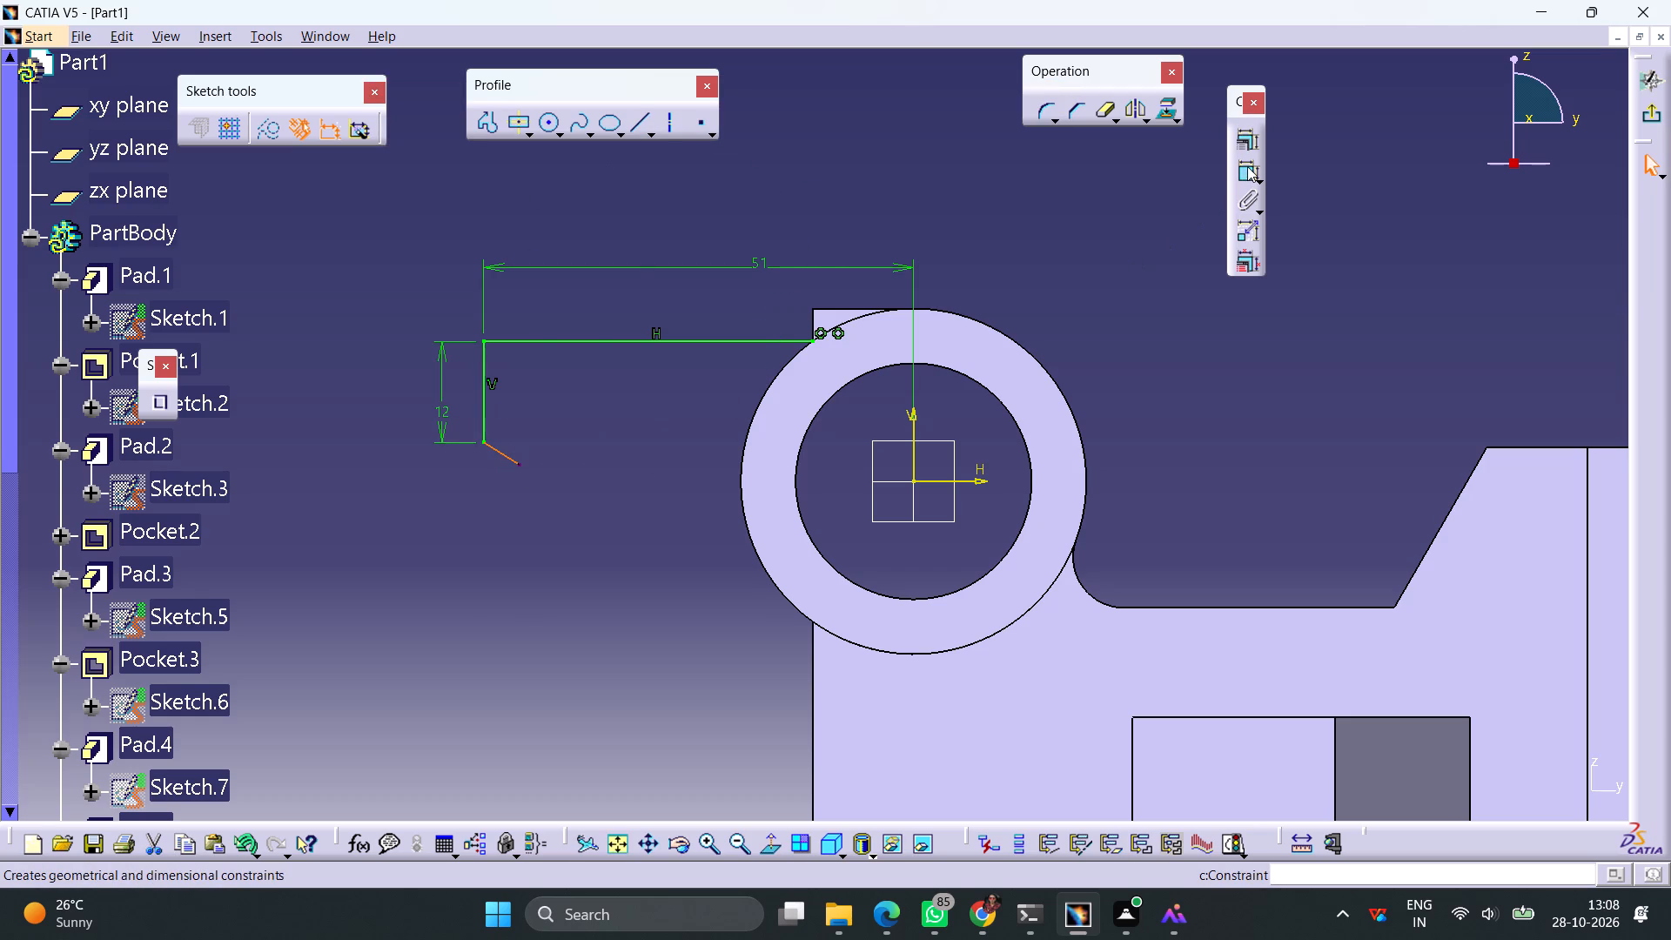
{"action": "left_click", "coordinate": [1247, 166]}
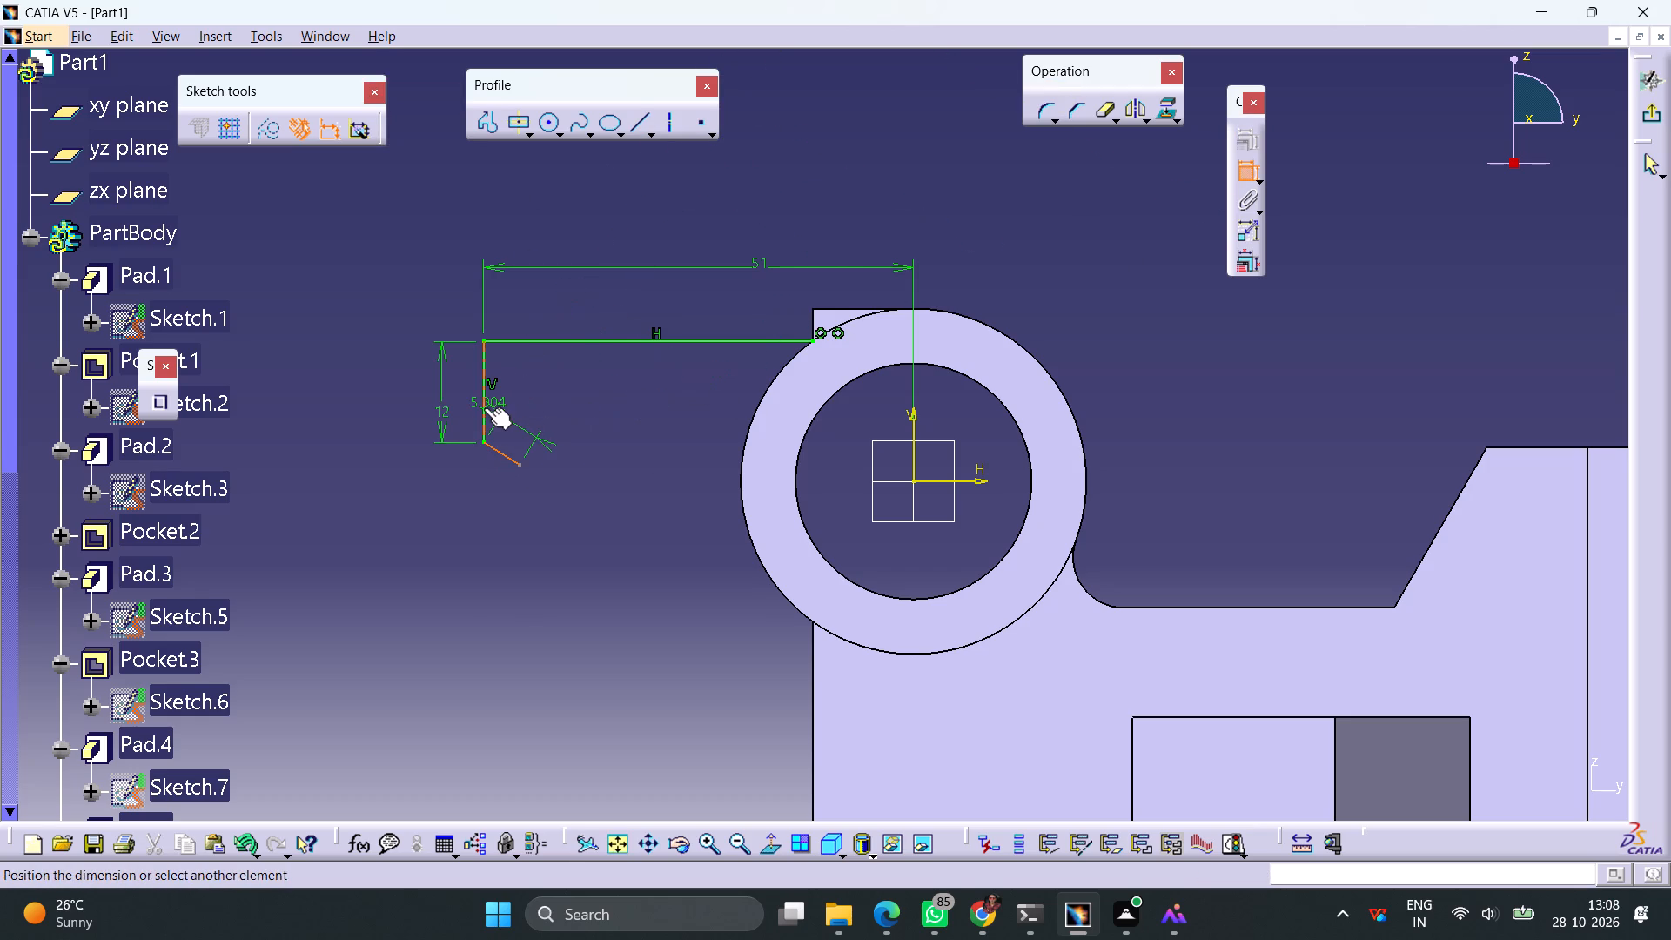
{"action": "left_click", "coordinate": [484, 407]}
{"action": "left_click", "coordinate": [538, 398]}
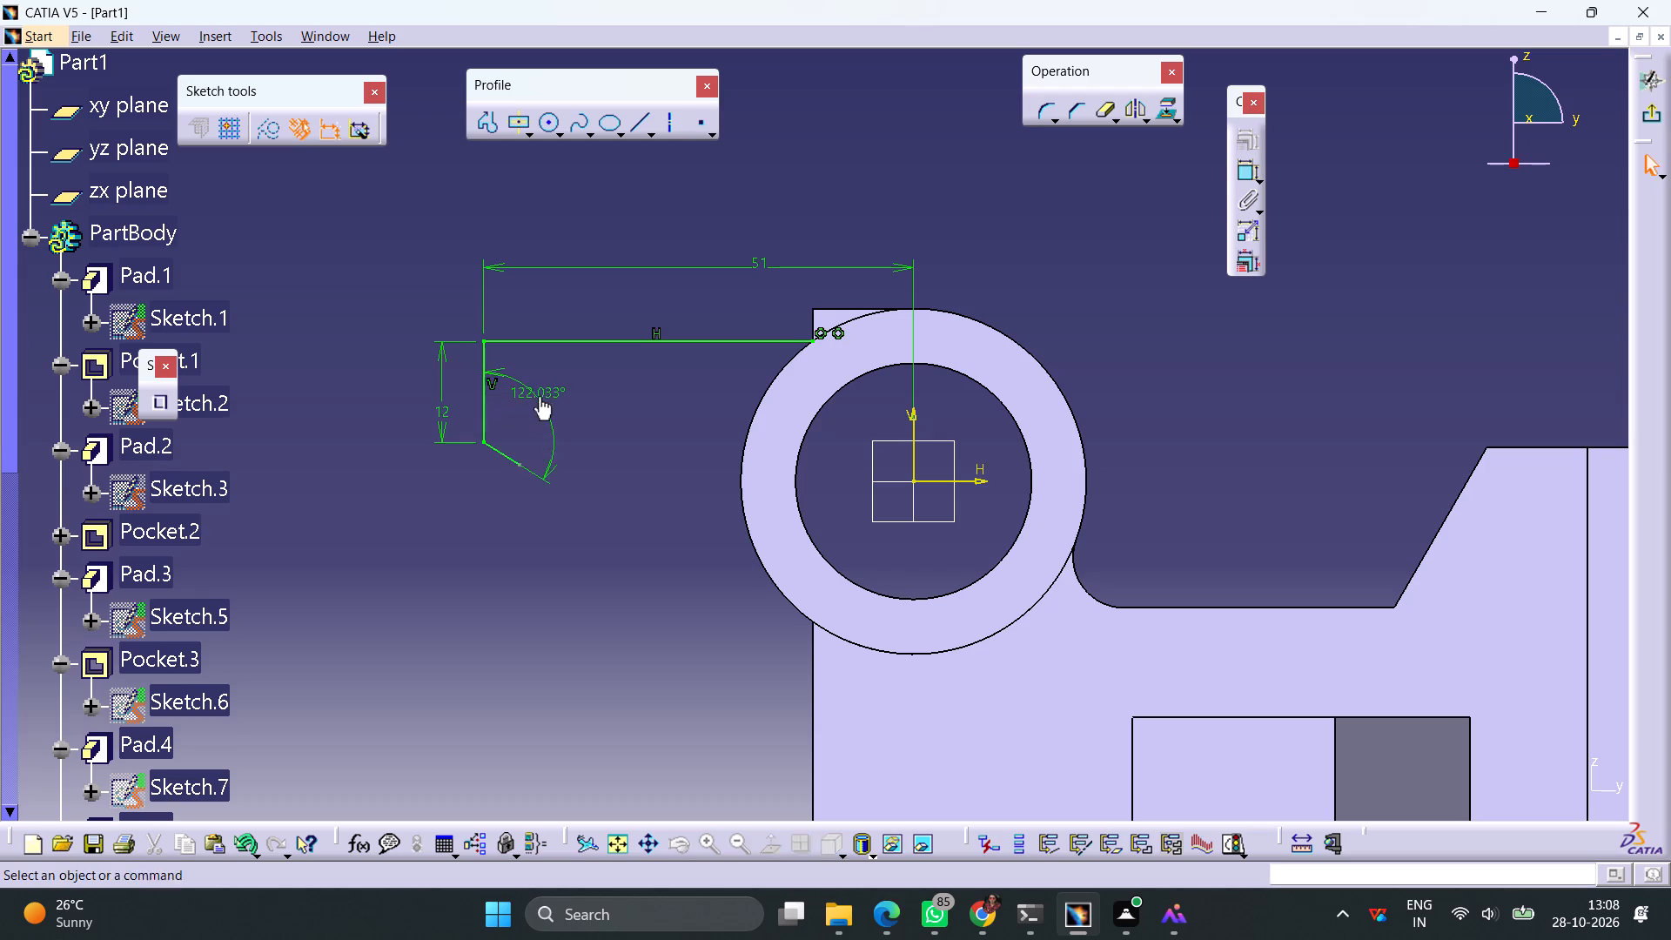
{"action": "double_click", "coordinate": [550, 386]}
{"action": "type", "text": "104"}
{"action": "key", "text": "Return"}
{"action": "left_click", "coordinate": [582, 534]}
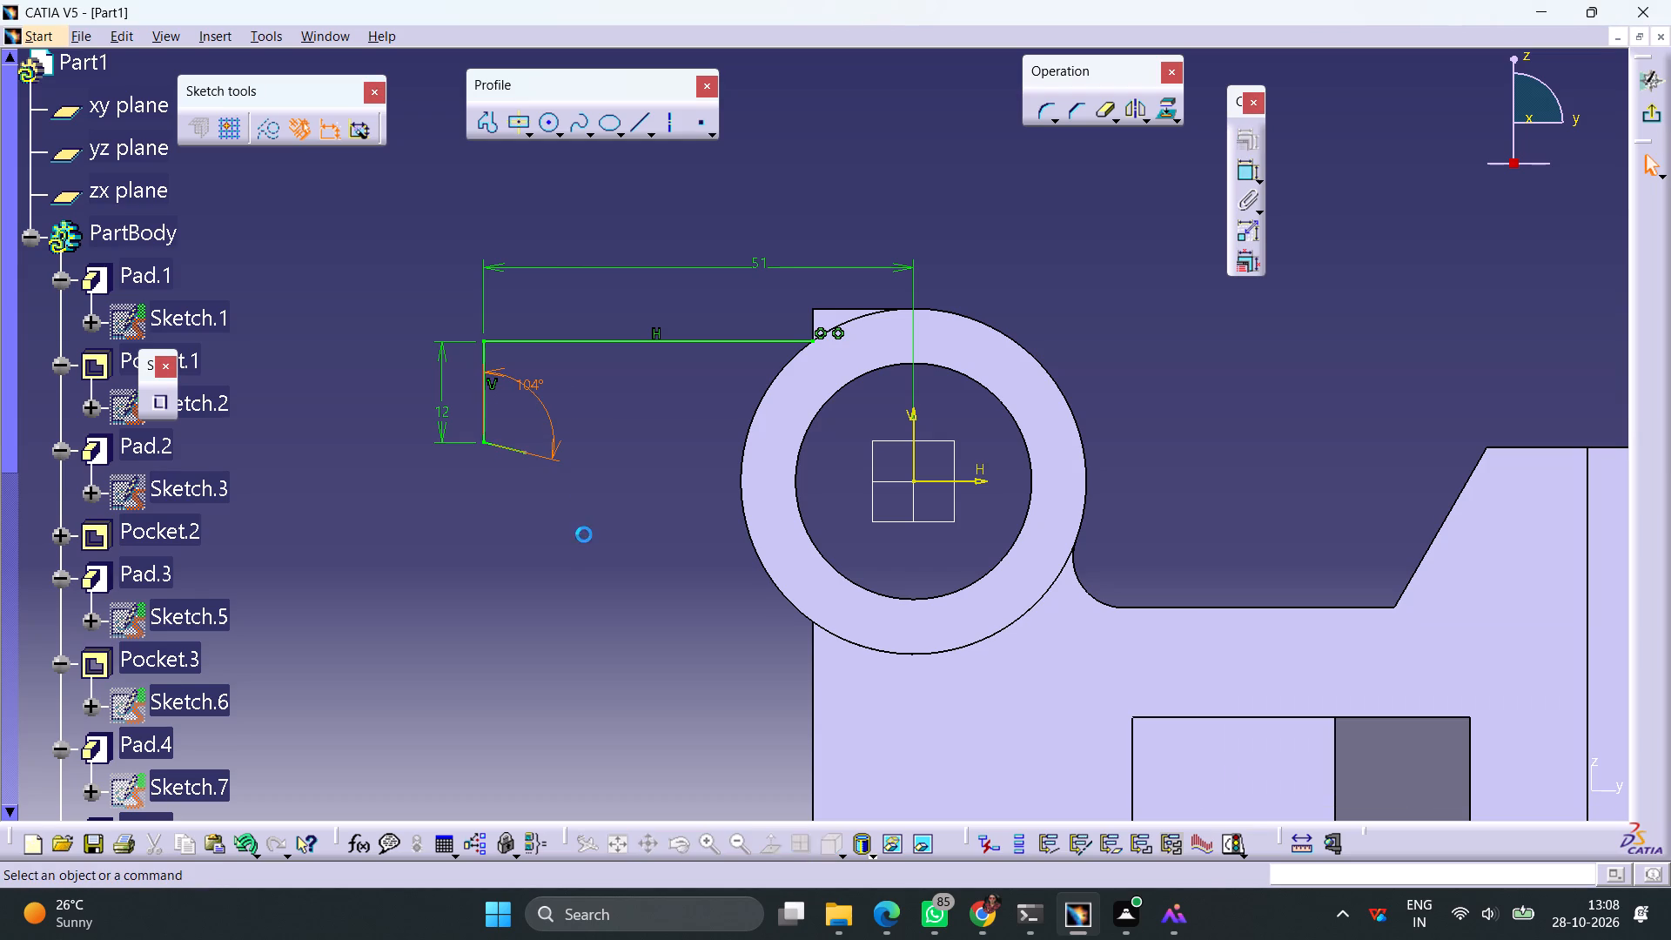
Make the sloping line's free endpoint coincident with the cylinder's outer circular edge.
{"action": "left_click", "coordinate": [525, 454]}
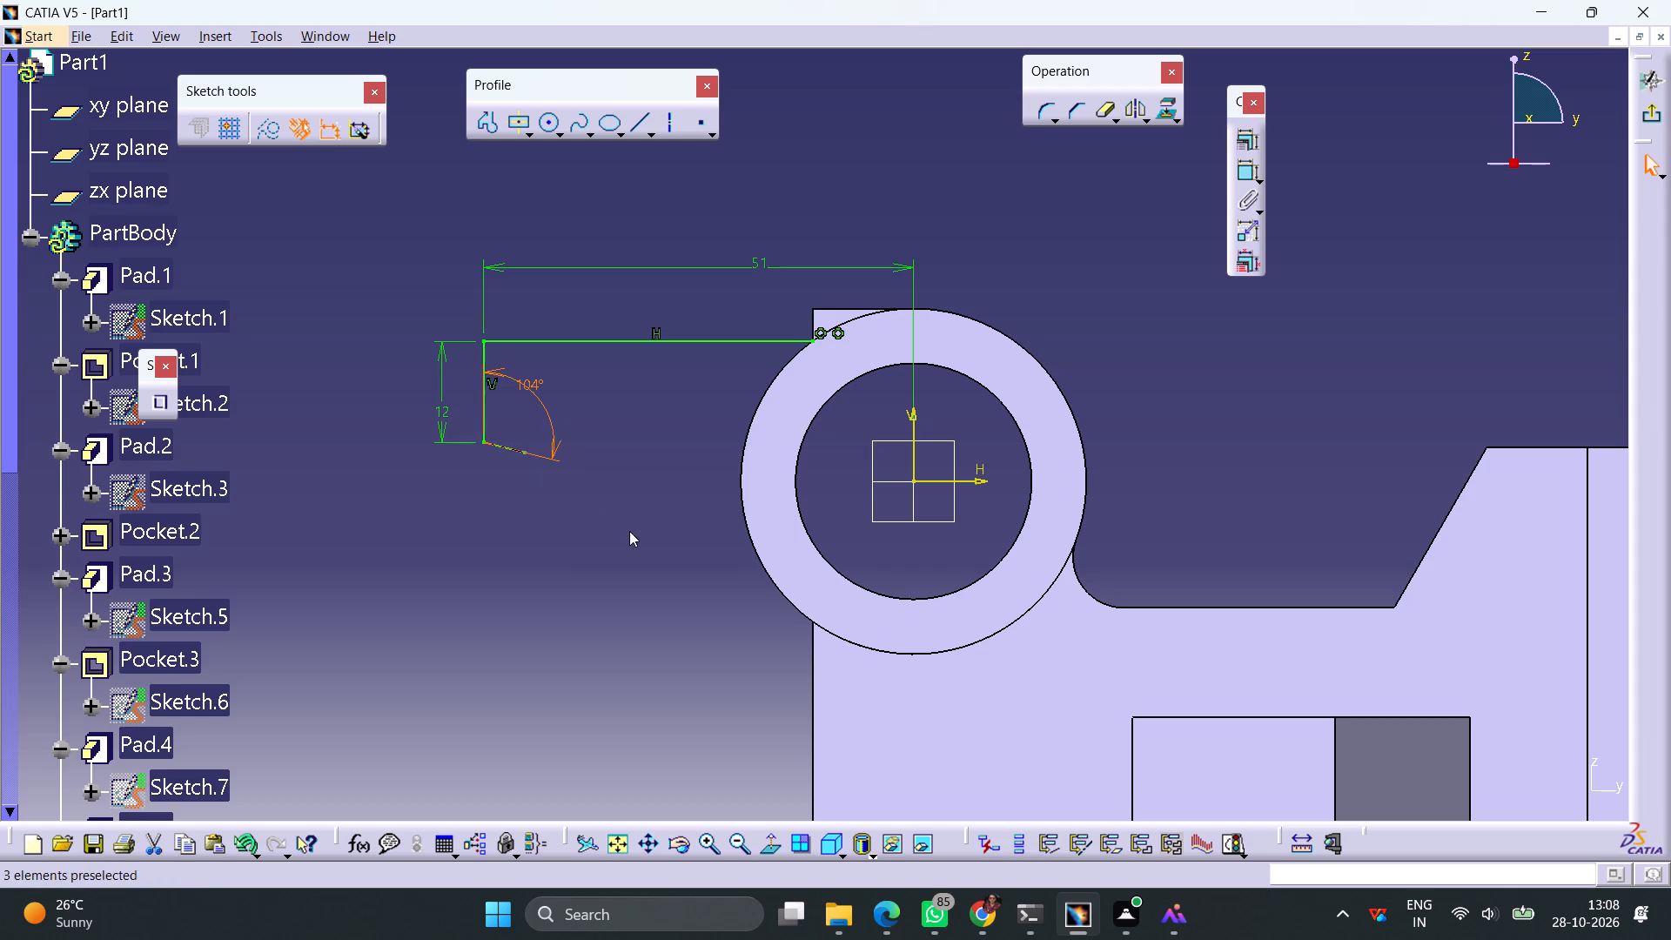
{"action": "left_click", "coordinate": [629, 531]}
{"action": "left_click", "coordinate": [527, 453]}
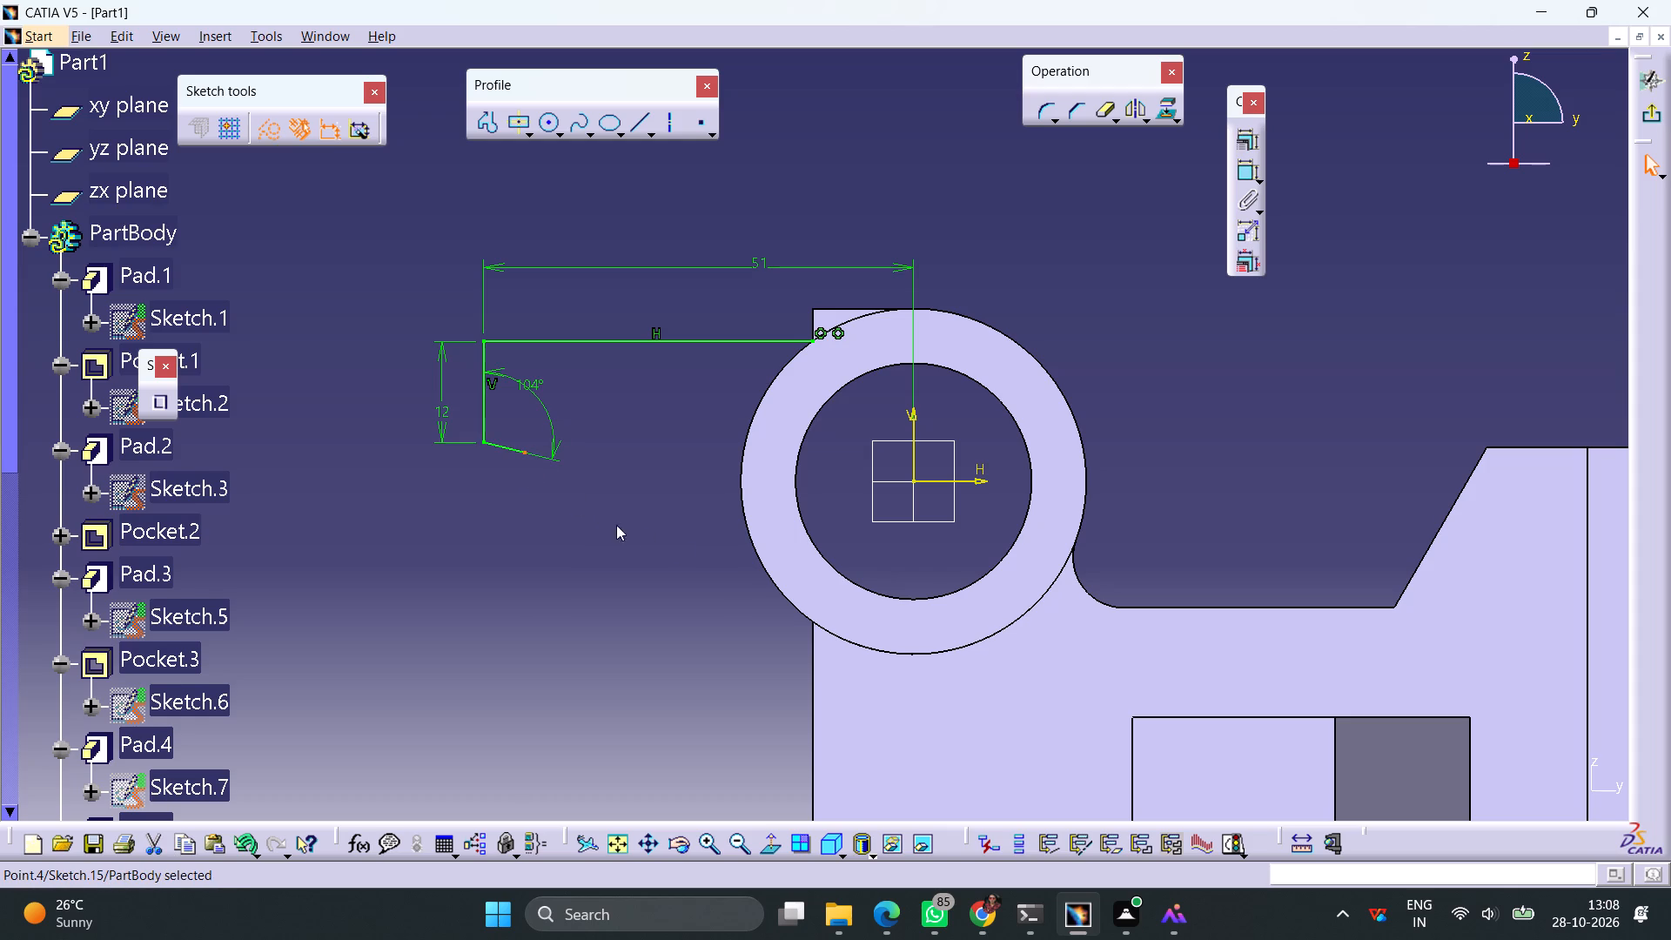
{"action": "left_click", "coordinate": [742, 523], "text": "ctrl"}
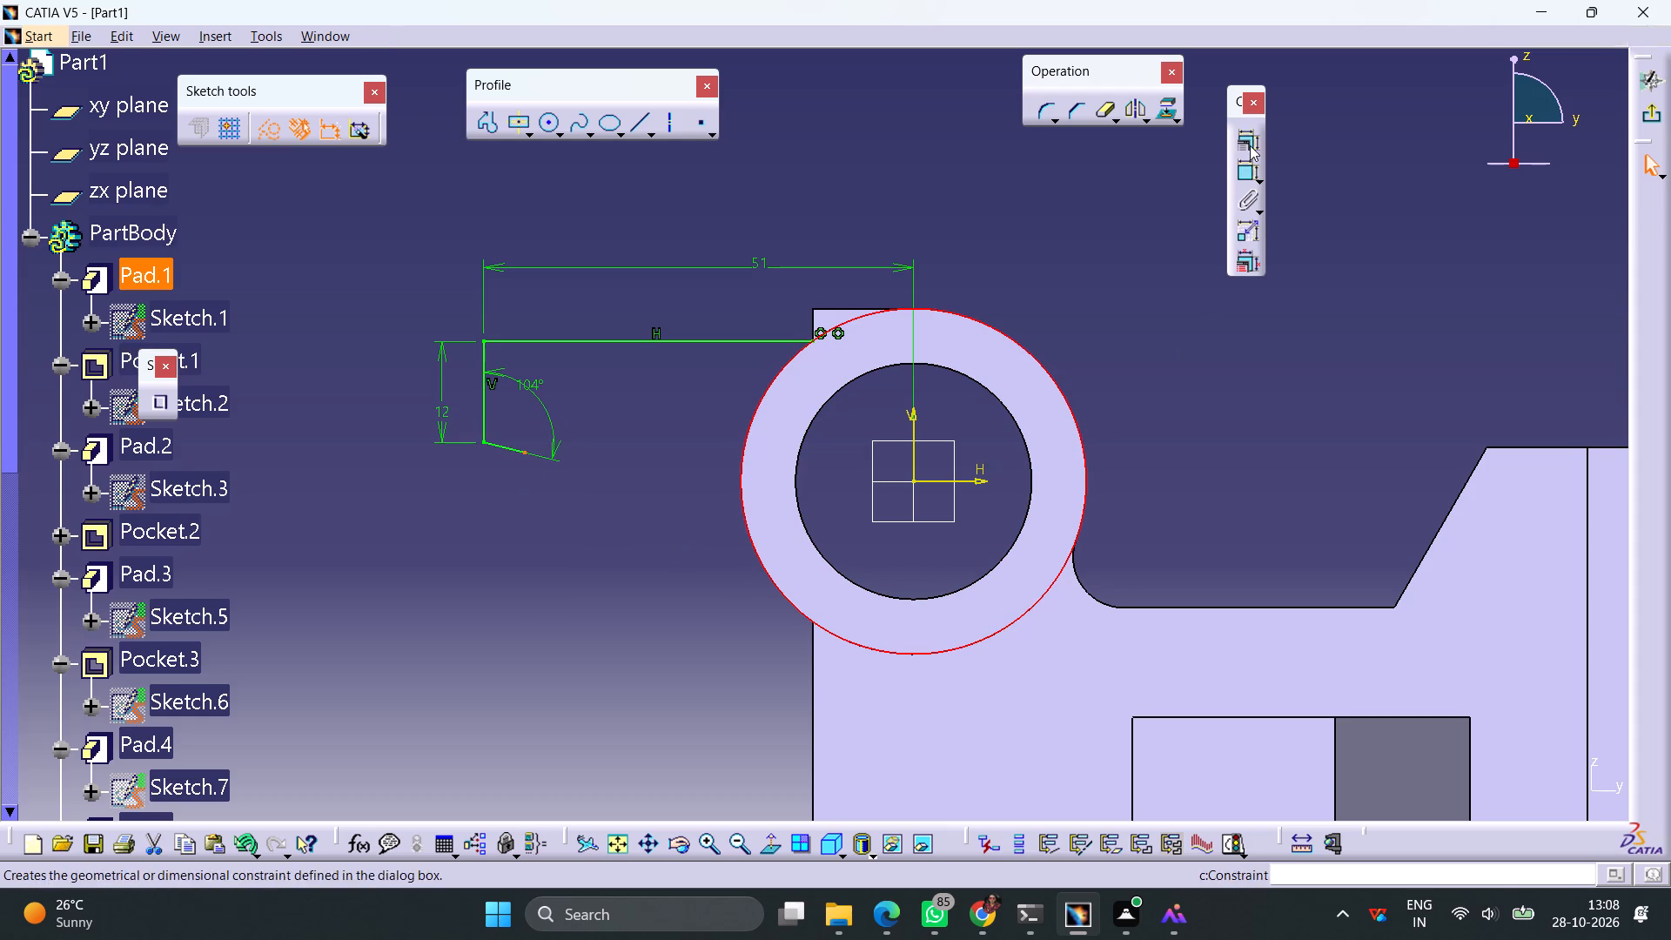
{"action": "left_click", "coordinate": [1250, 145]}
{"action": "left_click", "coordinate": [1531, 472]}
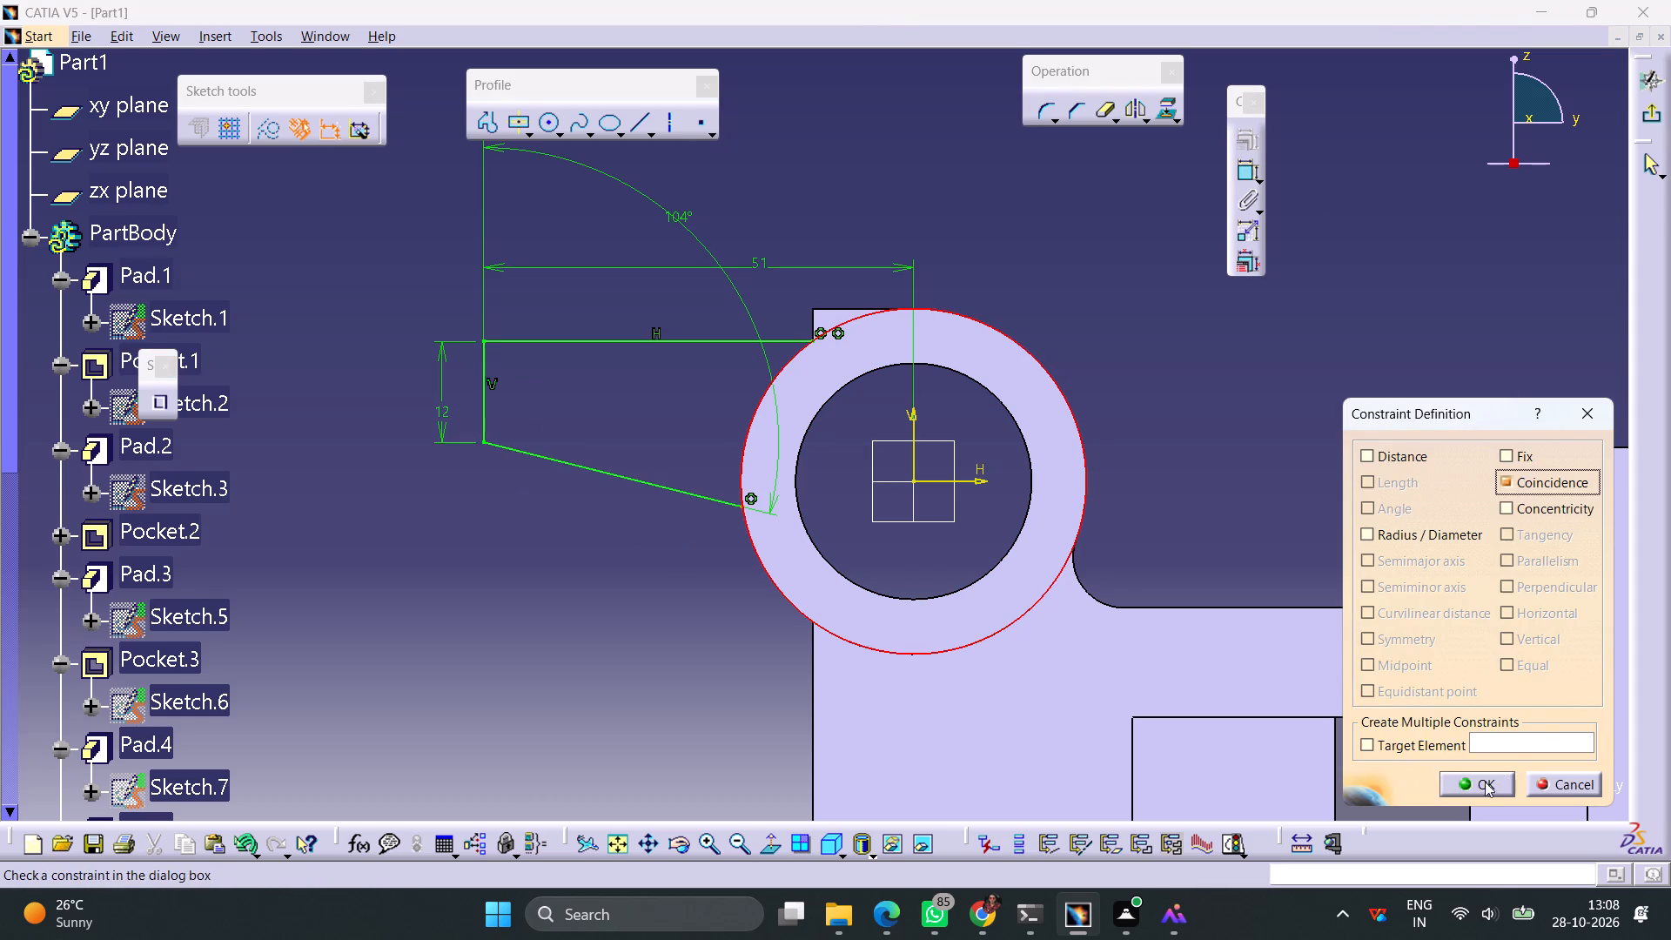
{"action": "left_click", "coordinate": [1483, 788]}
Project the cylinder's outer edge into the sketch and trim it to the arc closing the profile between the horizontal and sloping lines.
{"action": "left_click", "coordinate": [745, 453]}
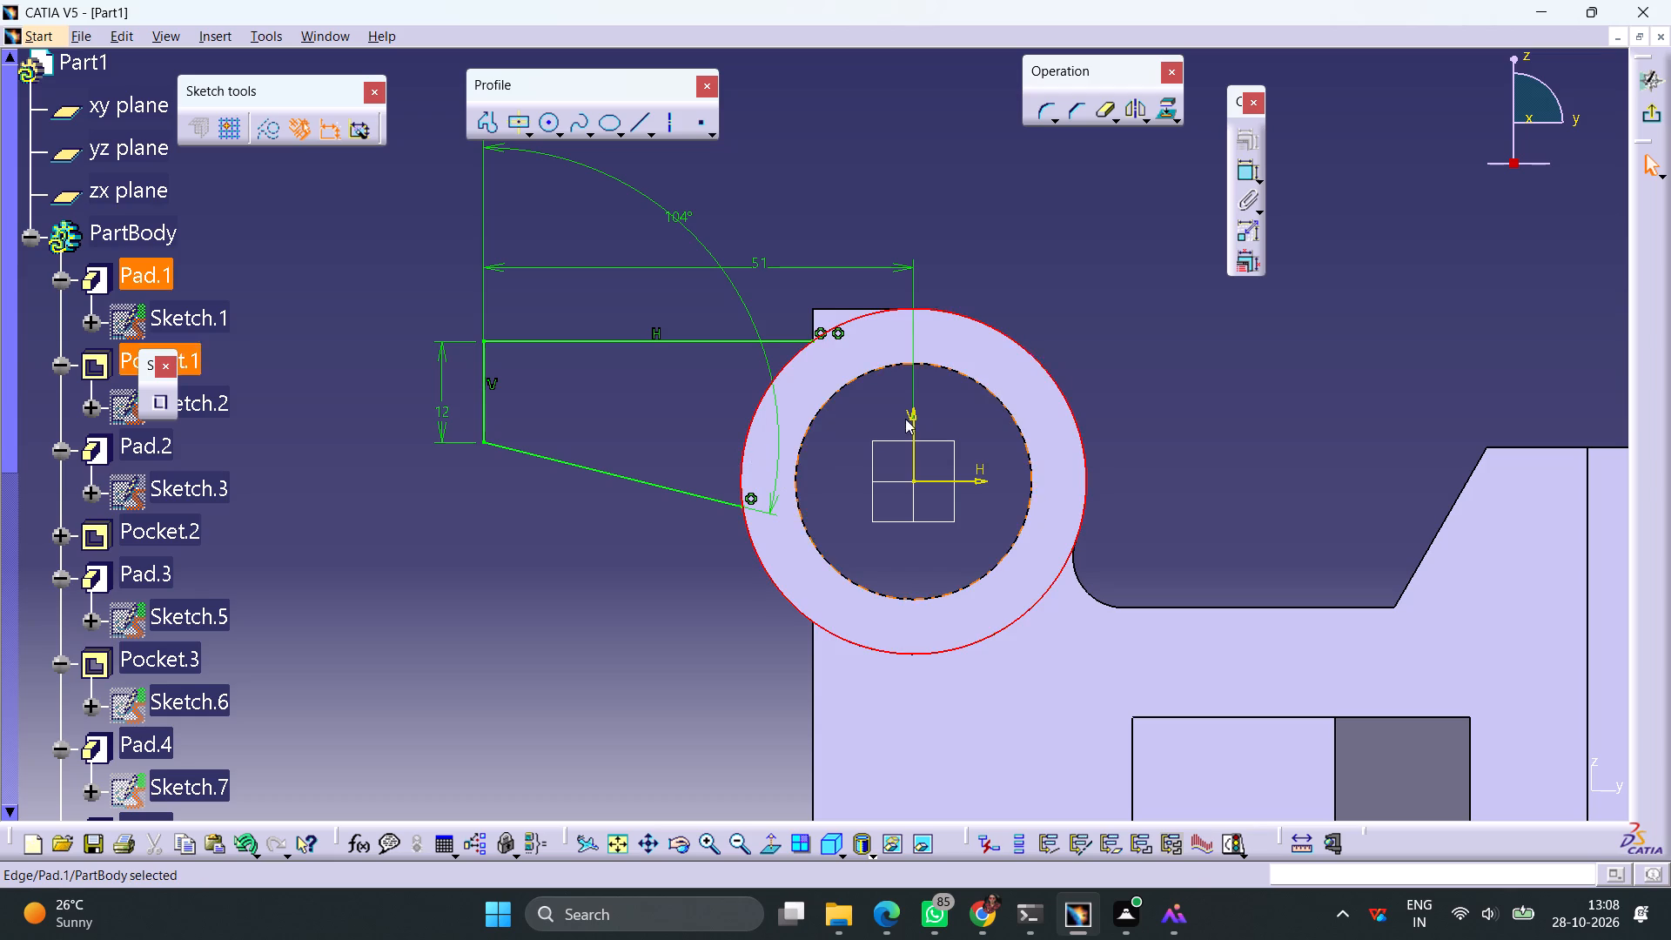
{"action": "left_click", "coordinate": [1164, 109]}
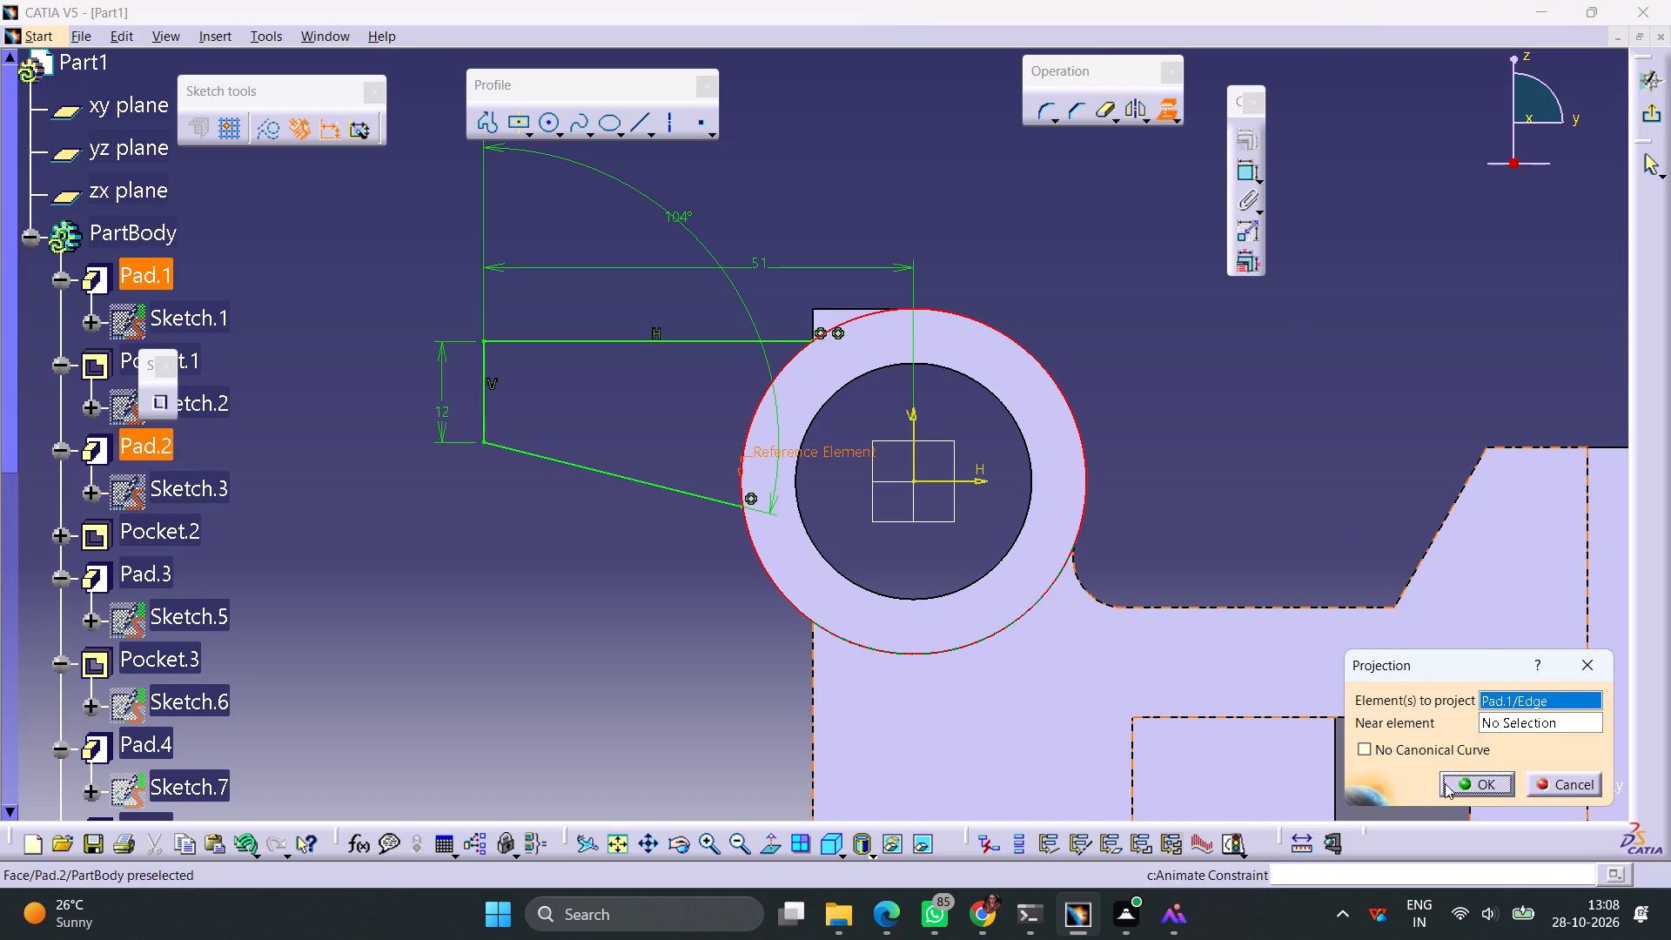
{"action": "left_click", "coordinate": [1456, 779]}
{"action": "left_click", "coordinate": [1120, 205]}
{"action": "left_click", "coordinate": [1097, 111]}
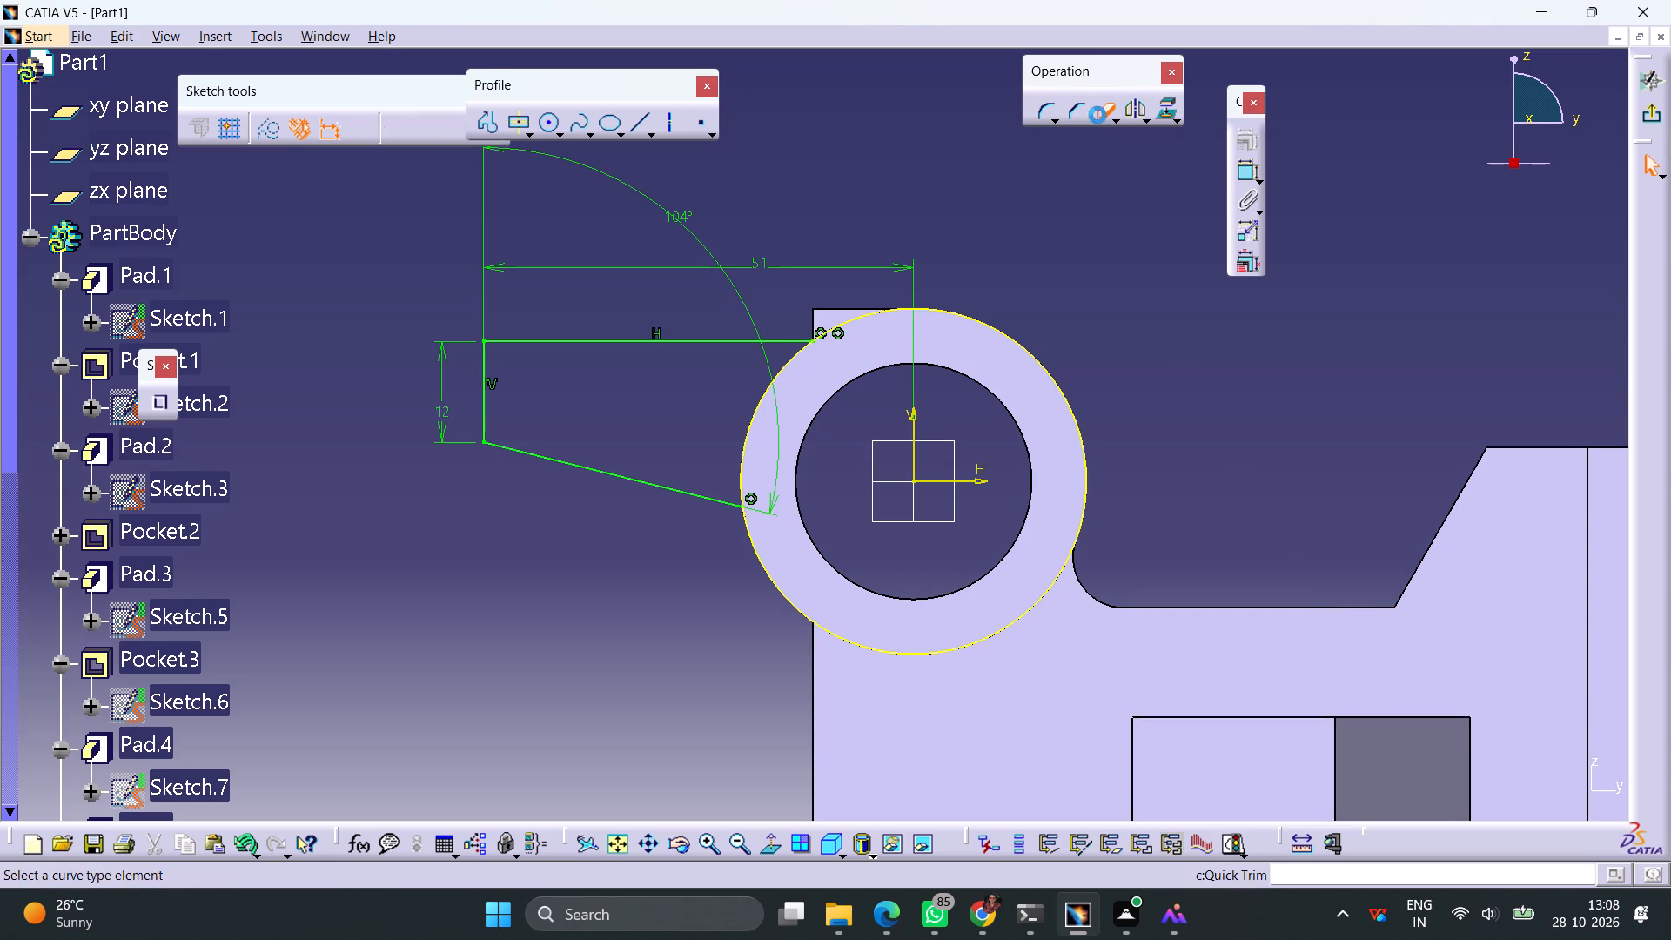
{"action": "left_click", "coordinate": [963, 315]}
{"action": "left_click", "coordinate": [1174, 318]}
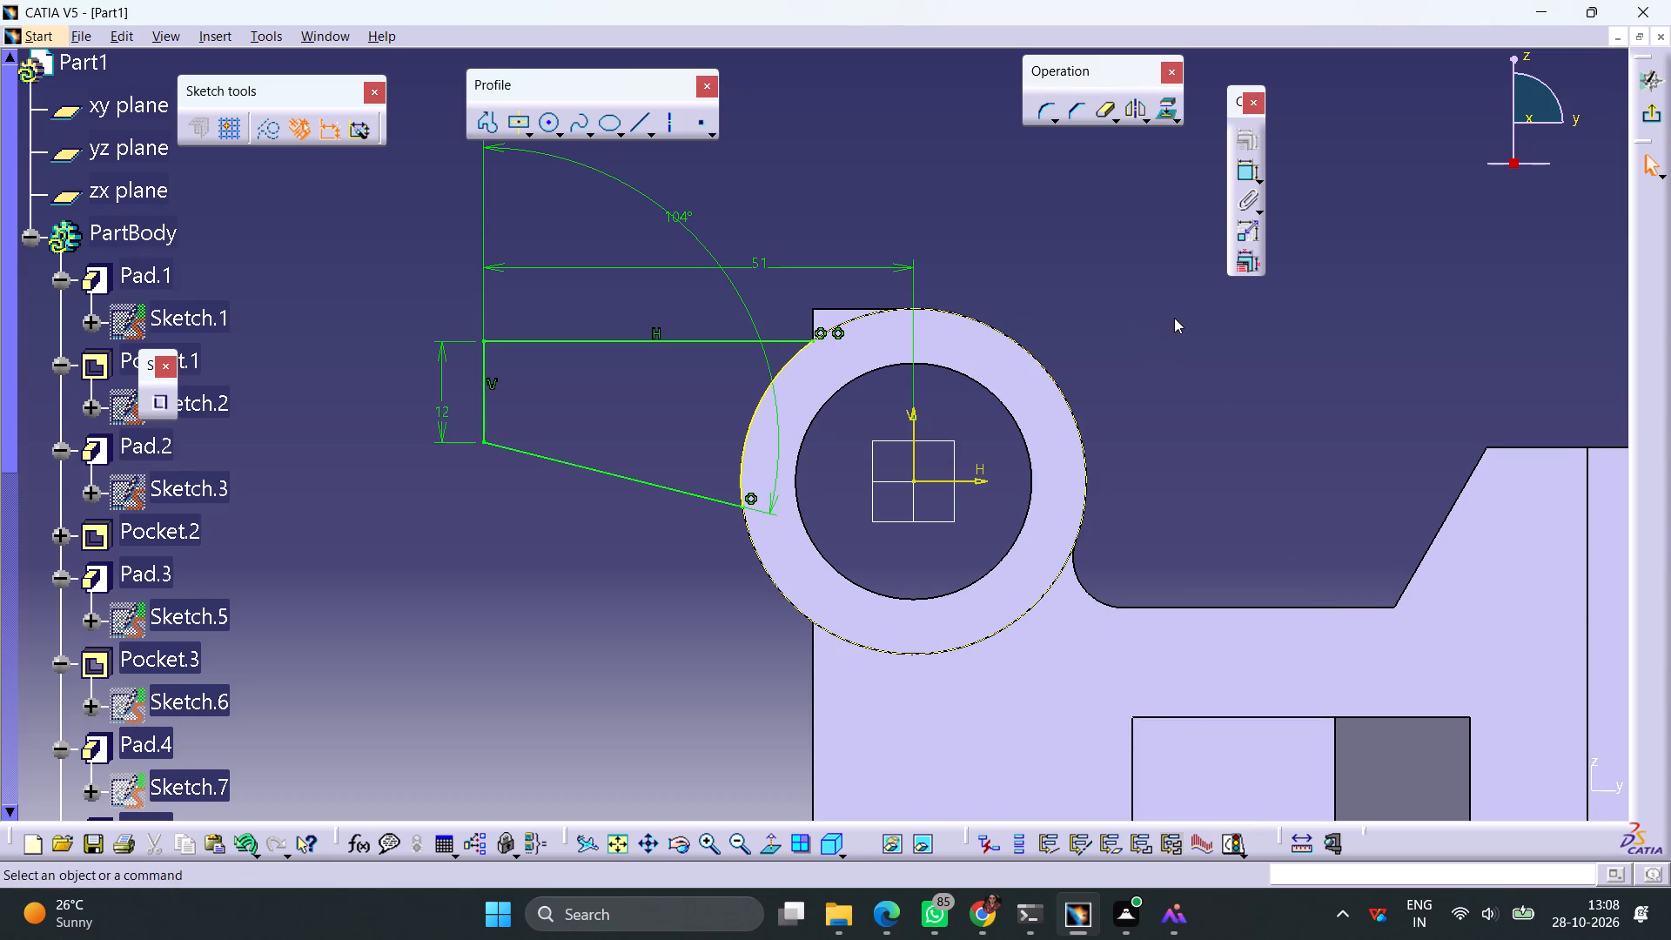
Exit the sketch and pad the closed tapered profile with a length of 10 mm.
{"action": "left_click", "coordinate": [1641, 124]}
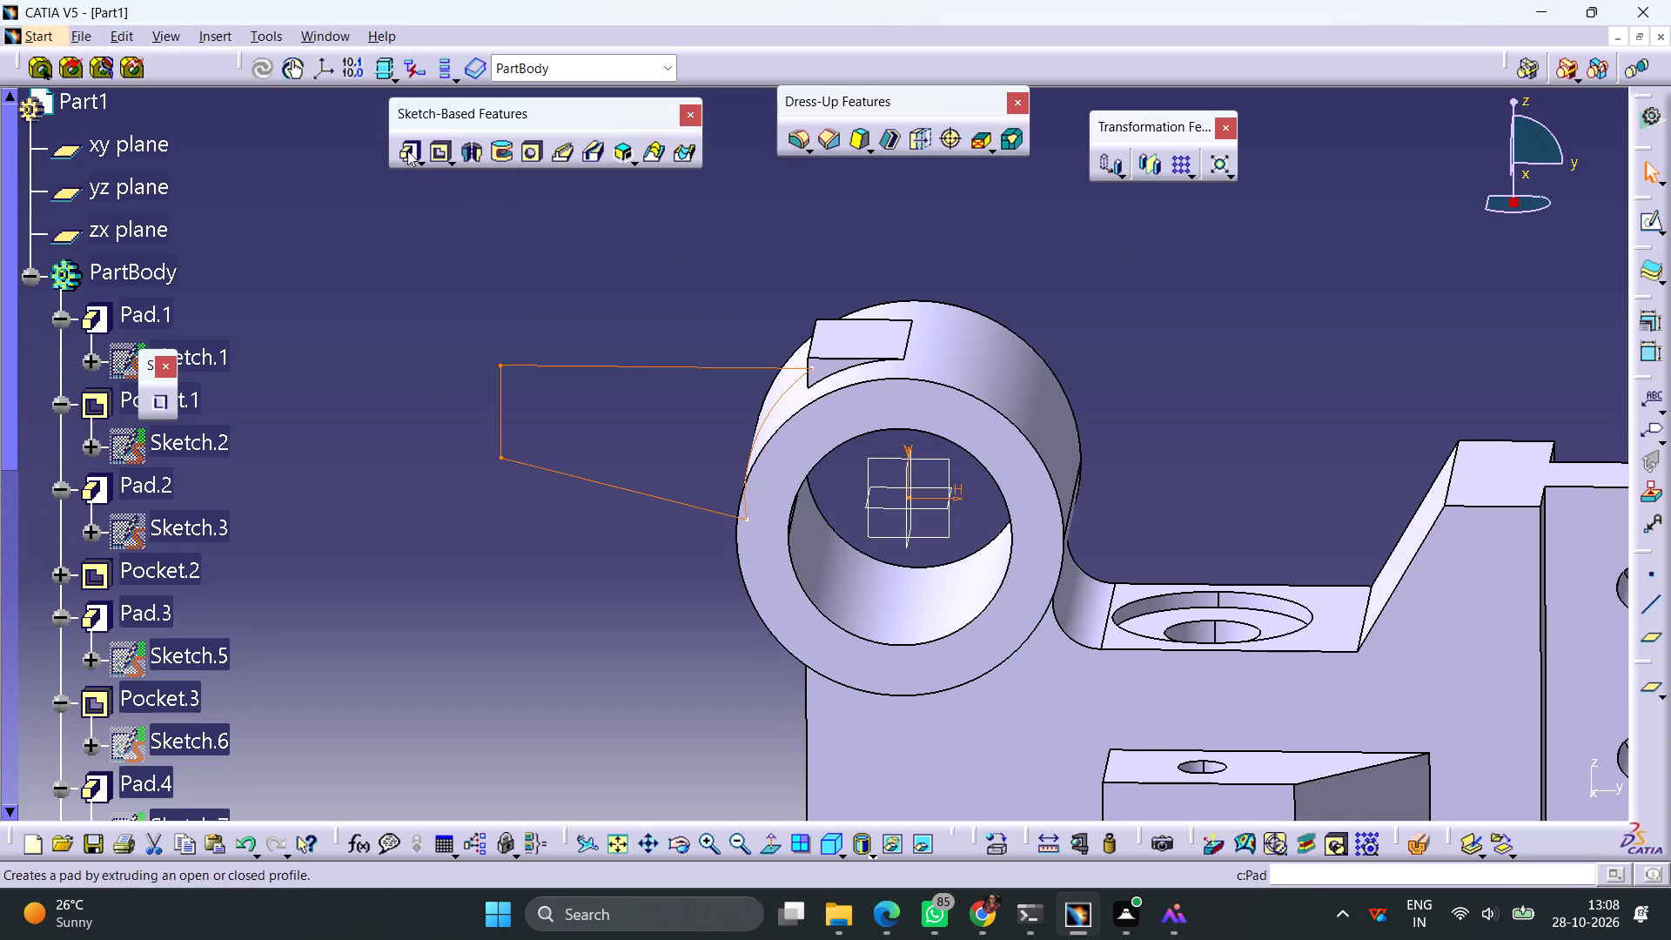
{"action": "left_click", "coordinate": [407, 151]}
{"action": "left_click_drag", "start_coordinate": [1512, 508], "coordinate": [1310, 505]}
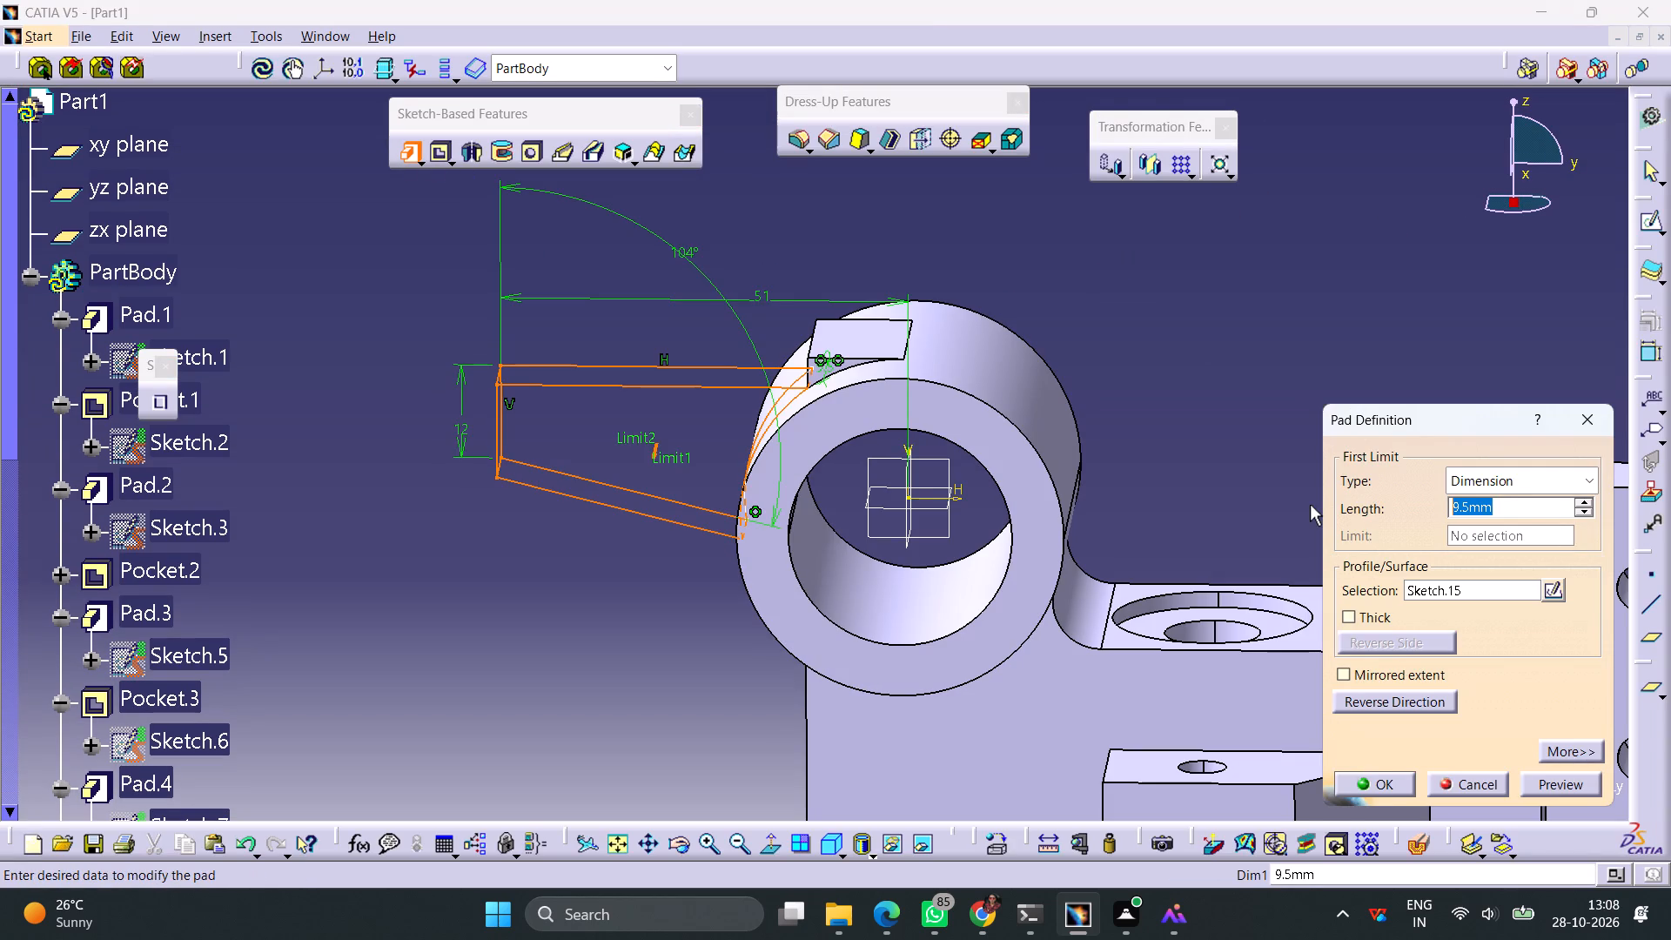
{"action": "type", "text": "10"}
{"action": "key", "text": "Return"}
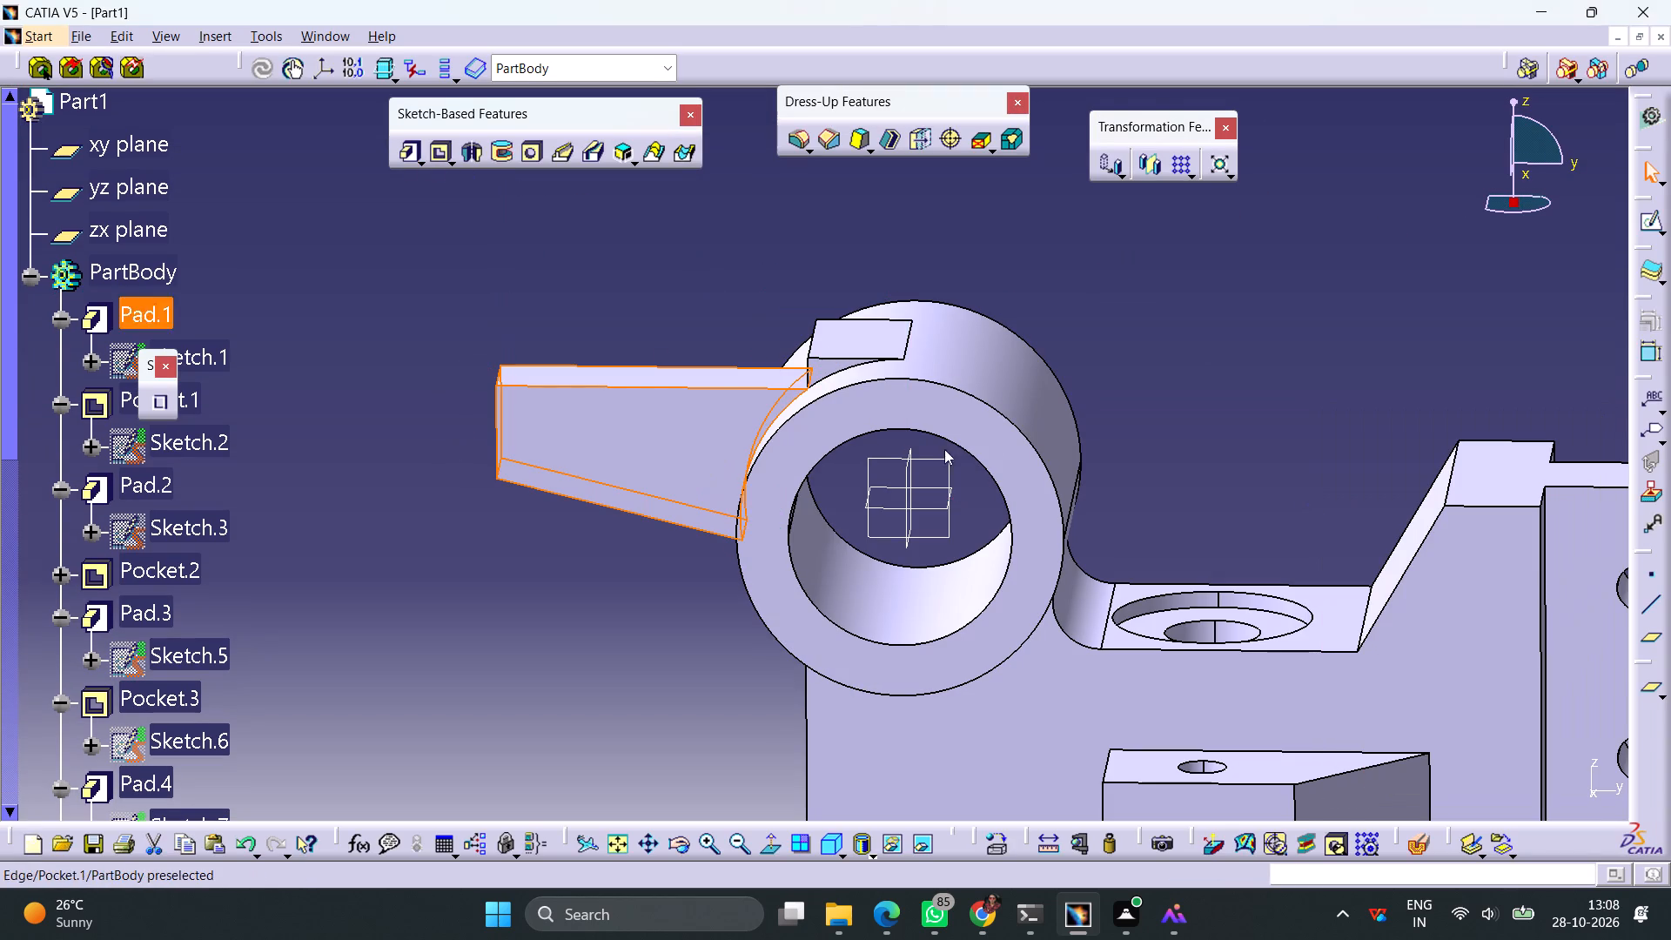
Edit the tapered projection's pad to use mirrored extent.
{"action": "double_click", "coordinate": [668, 441]}
{"action": "left_click", "coordinate": [1370, 681]}
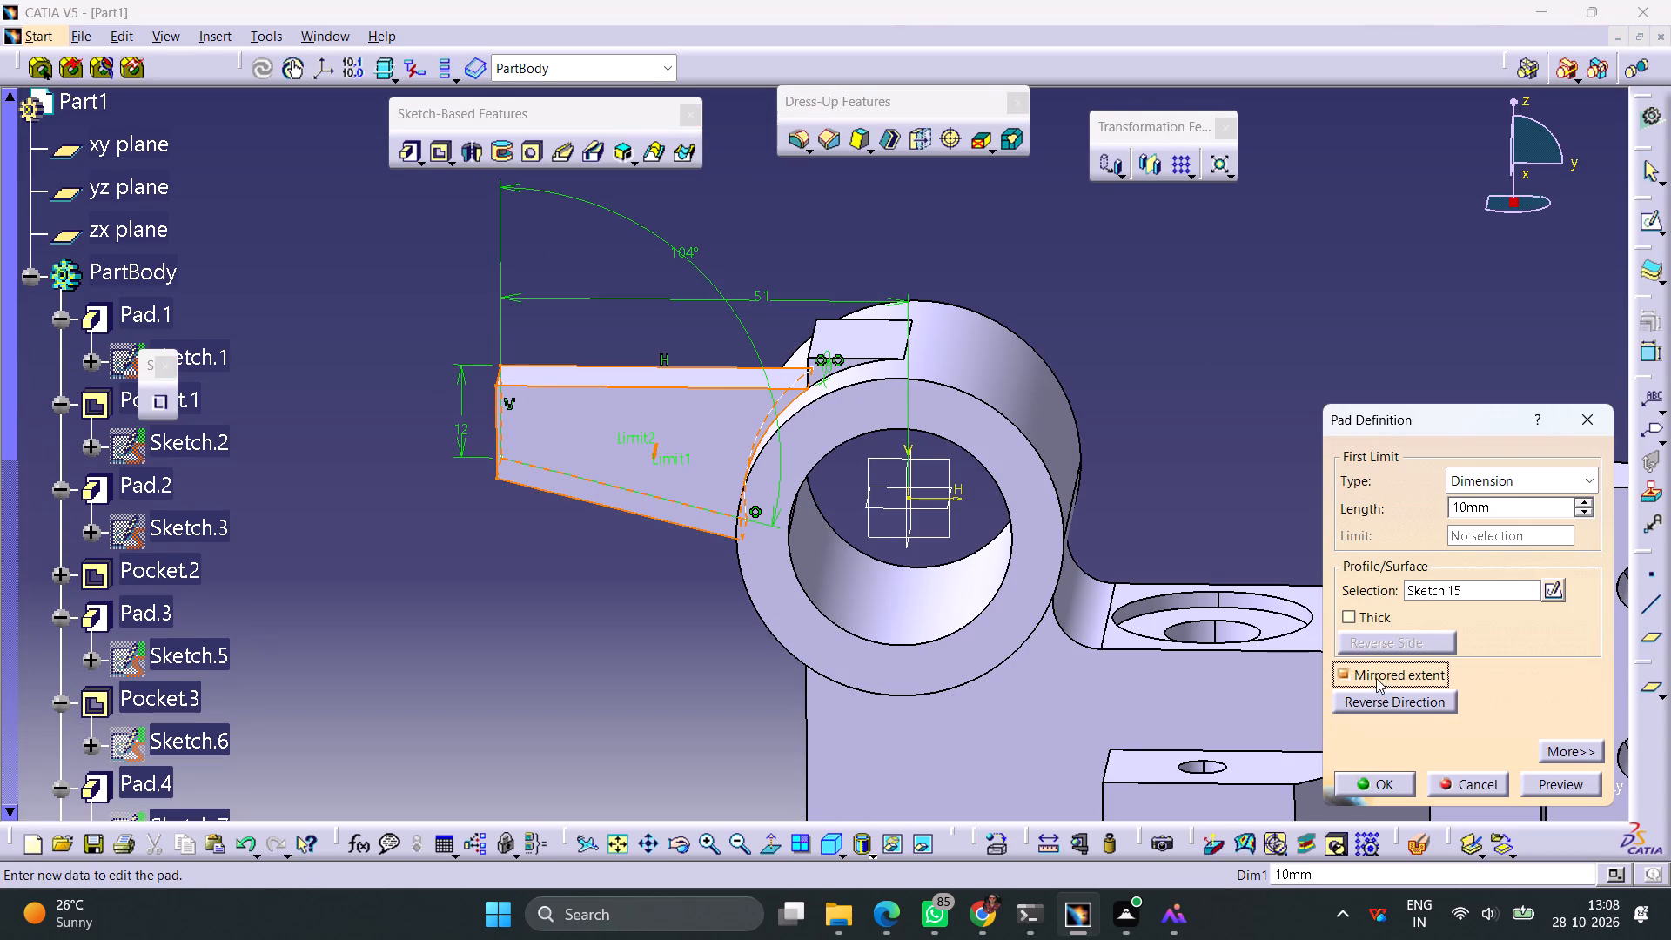
{"action": "left_click", "coordinate": [1404, 789]}
{"action": "left_click", "coordinate": [1238, 475]}
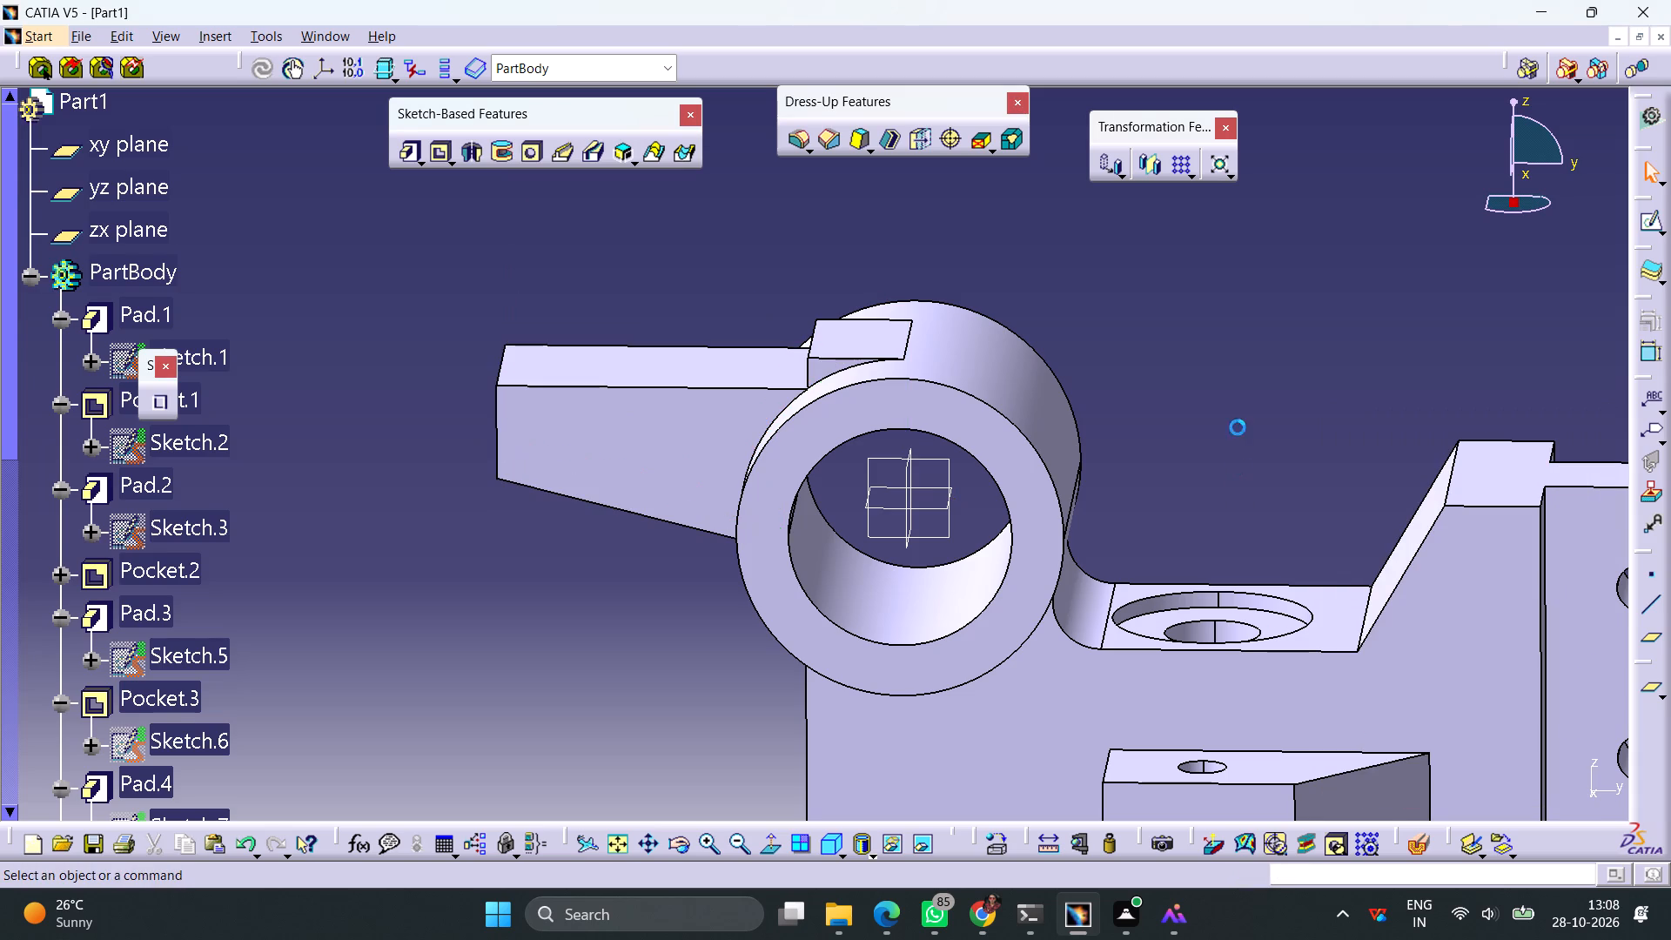
On the corner block's top face, sketch a circle about 4 mm in diameter centred on the sketch origin, and exit the sketch.
{"action": "scroll", "coordinate": [1228, 370], "scroll_direction": "up", "scroll_amount": 1}
{"action": "middle_click_drag", "start_coordinate": [1228, 366], "coordinate": [1204, 467], "text": "ctrl"}
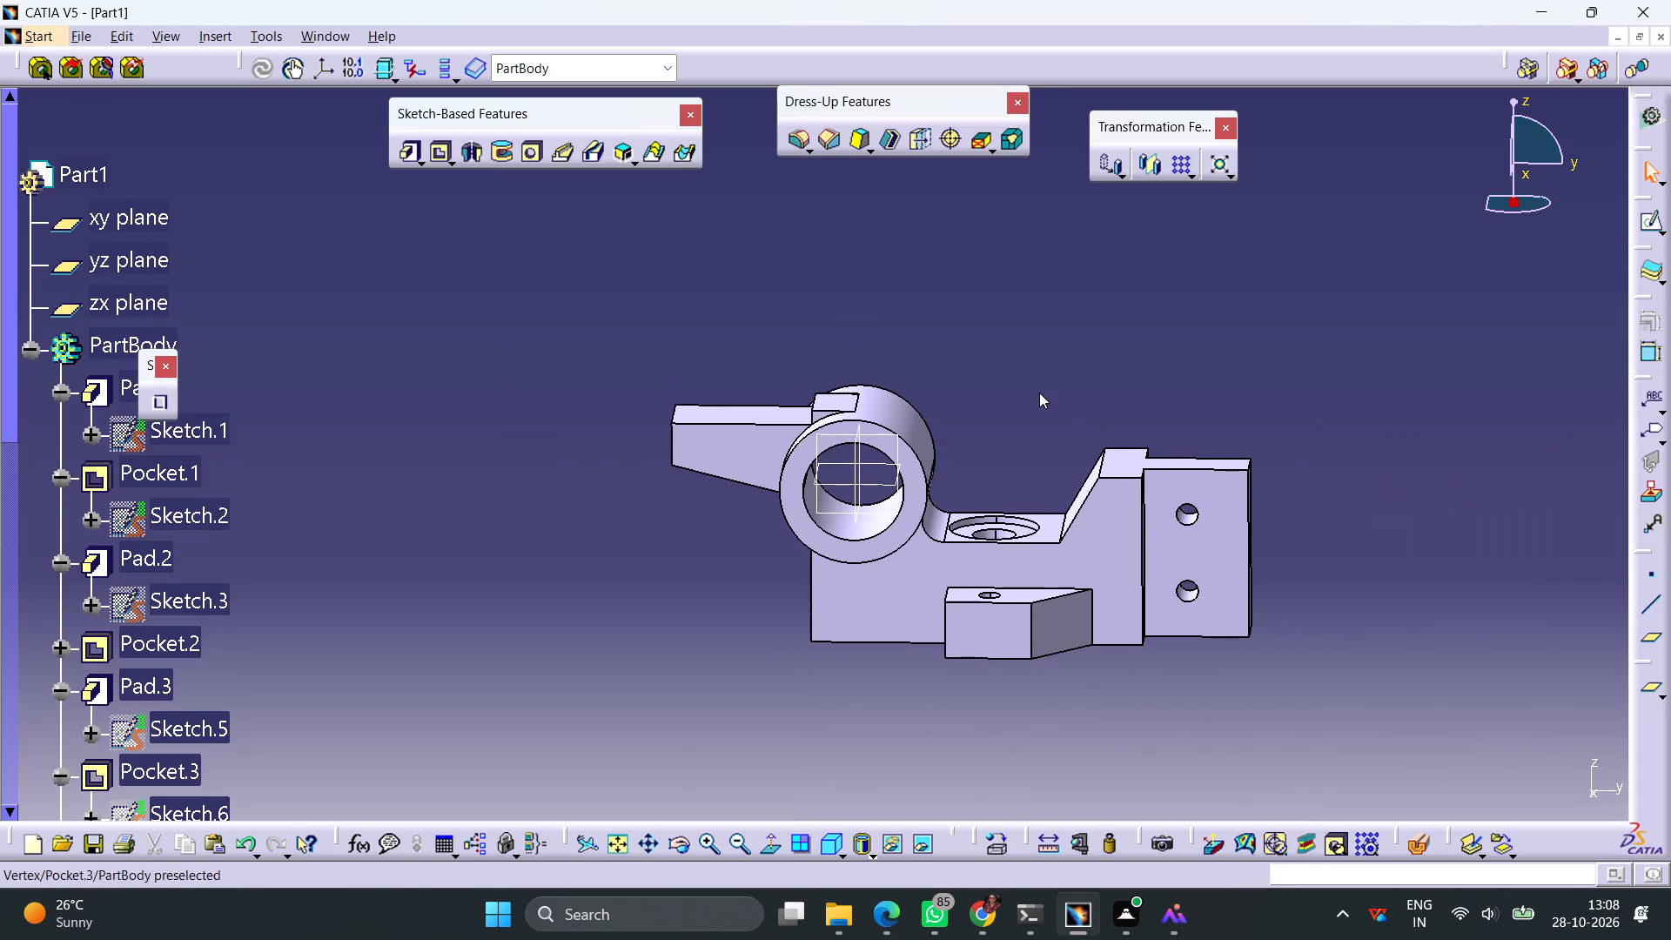
{"action": "middle_click_drag", "start_coordinate": [1039, 393], "coordinate": [1033, 441], "text": "ctrl"}
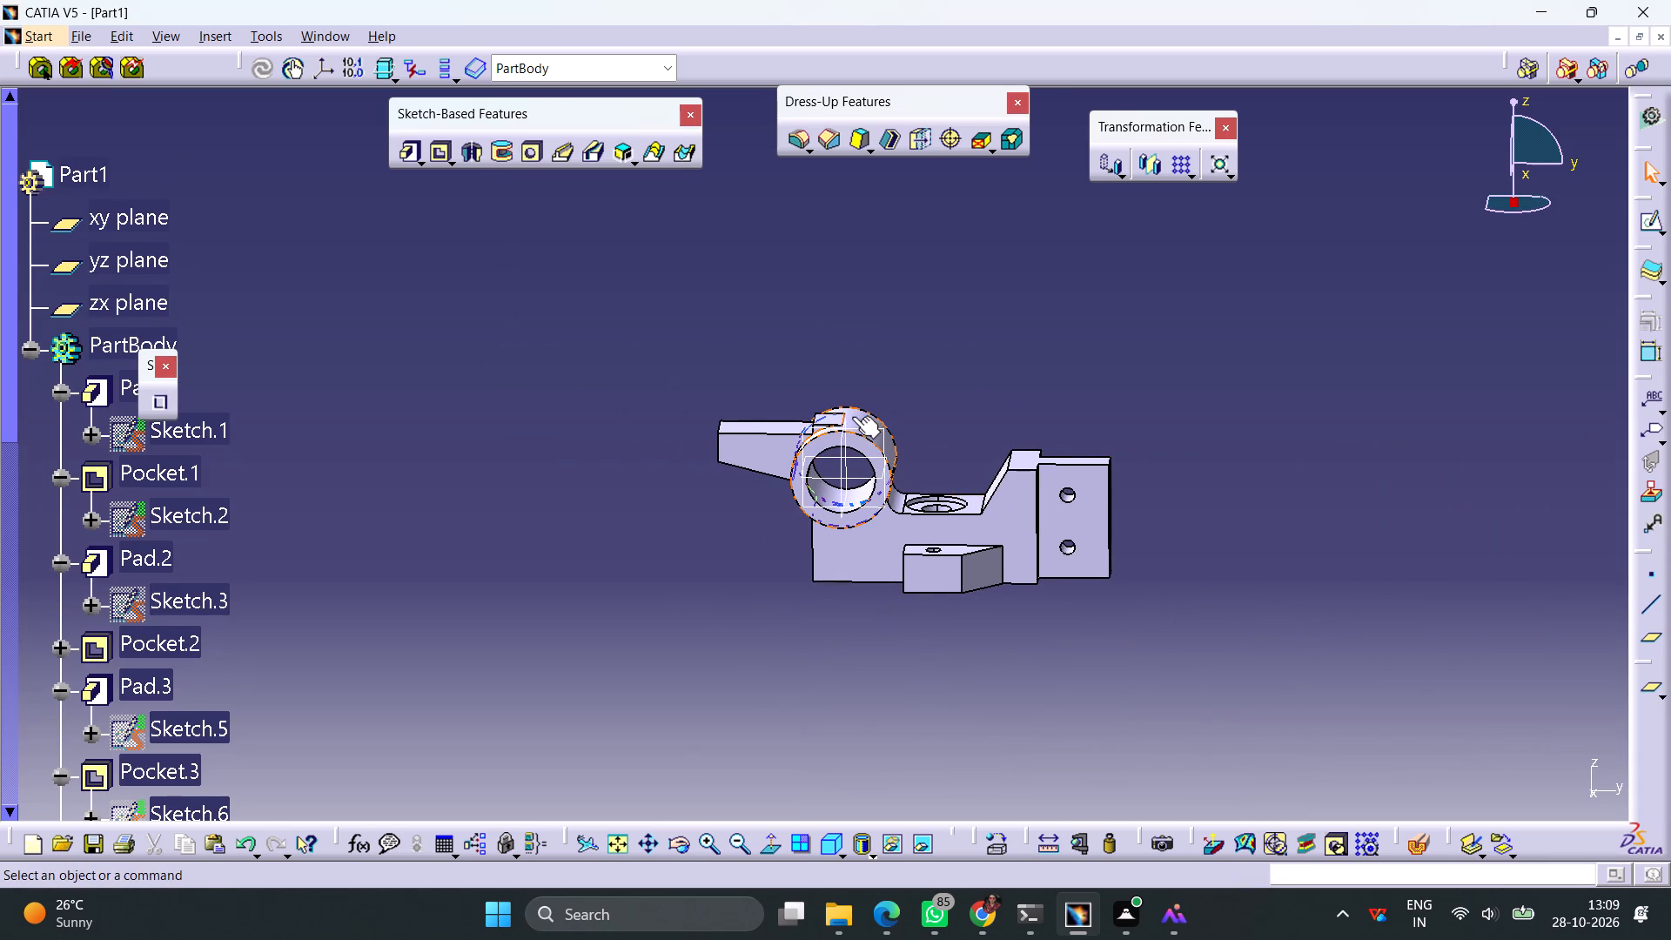
{"action": "middle_click_drag", "start_coordinate": [994, 374], "coordinate": [943, 520]}
{"action": "right_click_drag", "start_coordinate": [994, 374], "coordinate": [943, 520]}
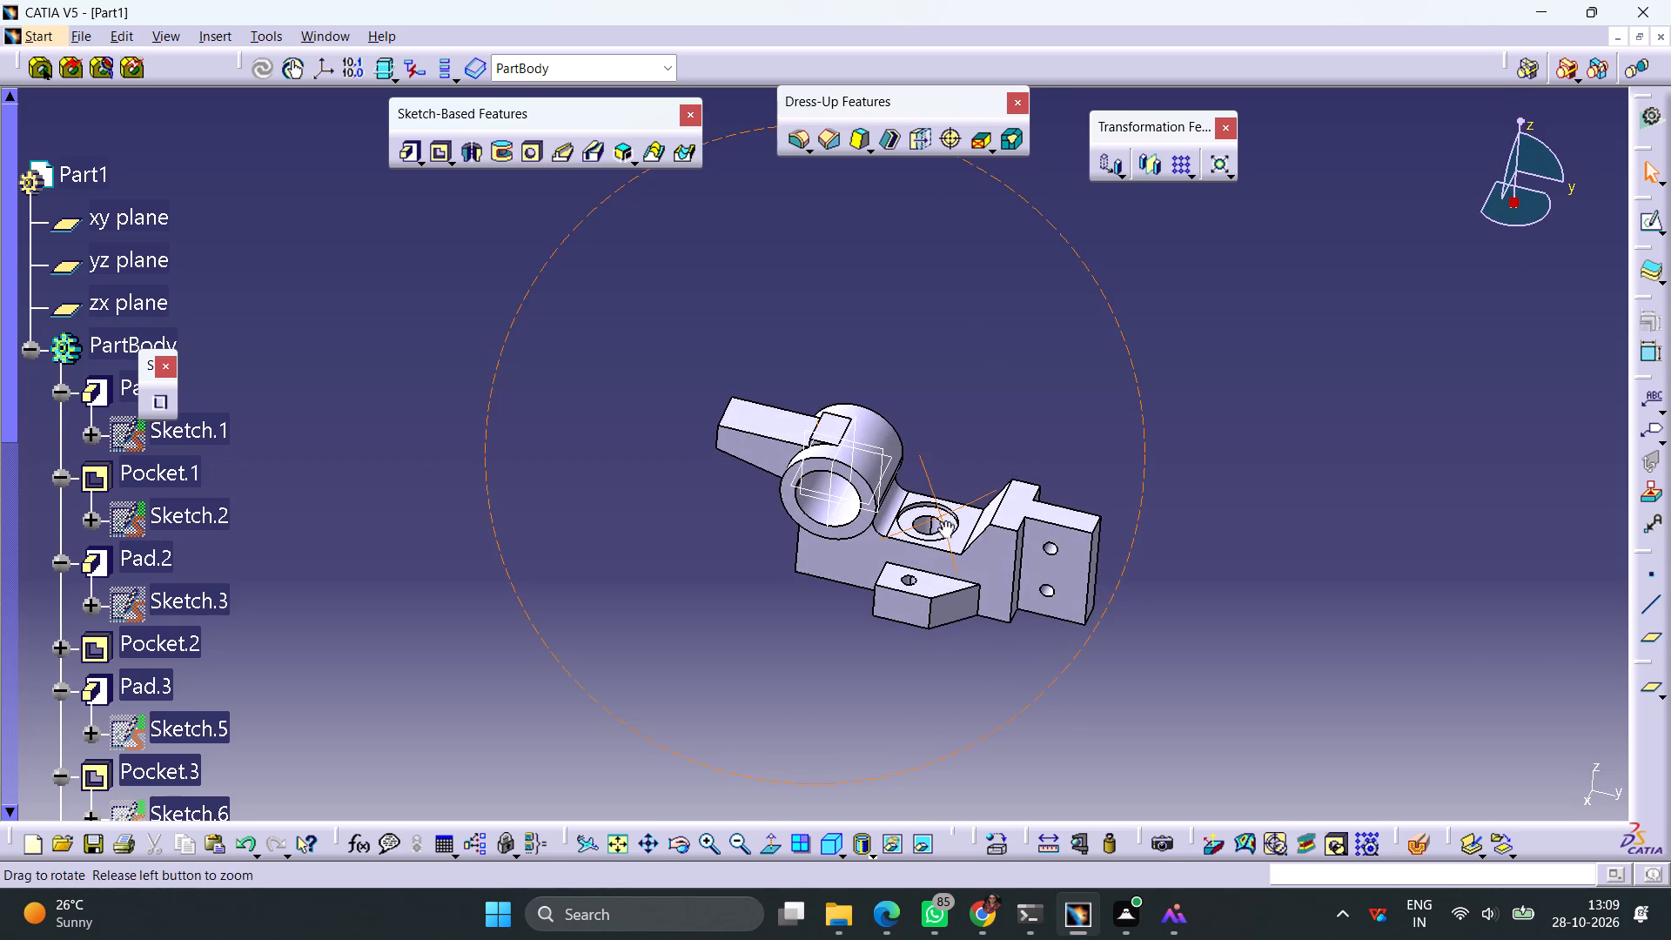
{"action": "right_click_drag", "start_coordinate": [943, 520], "coordinate": [952, 530]}
{"action": "middle_click_drag", "start_coordinate": [943, 520], "coordinate": [952, 530]}
{"action": "left_click", "coordinate": [834, 427]}
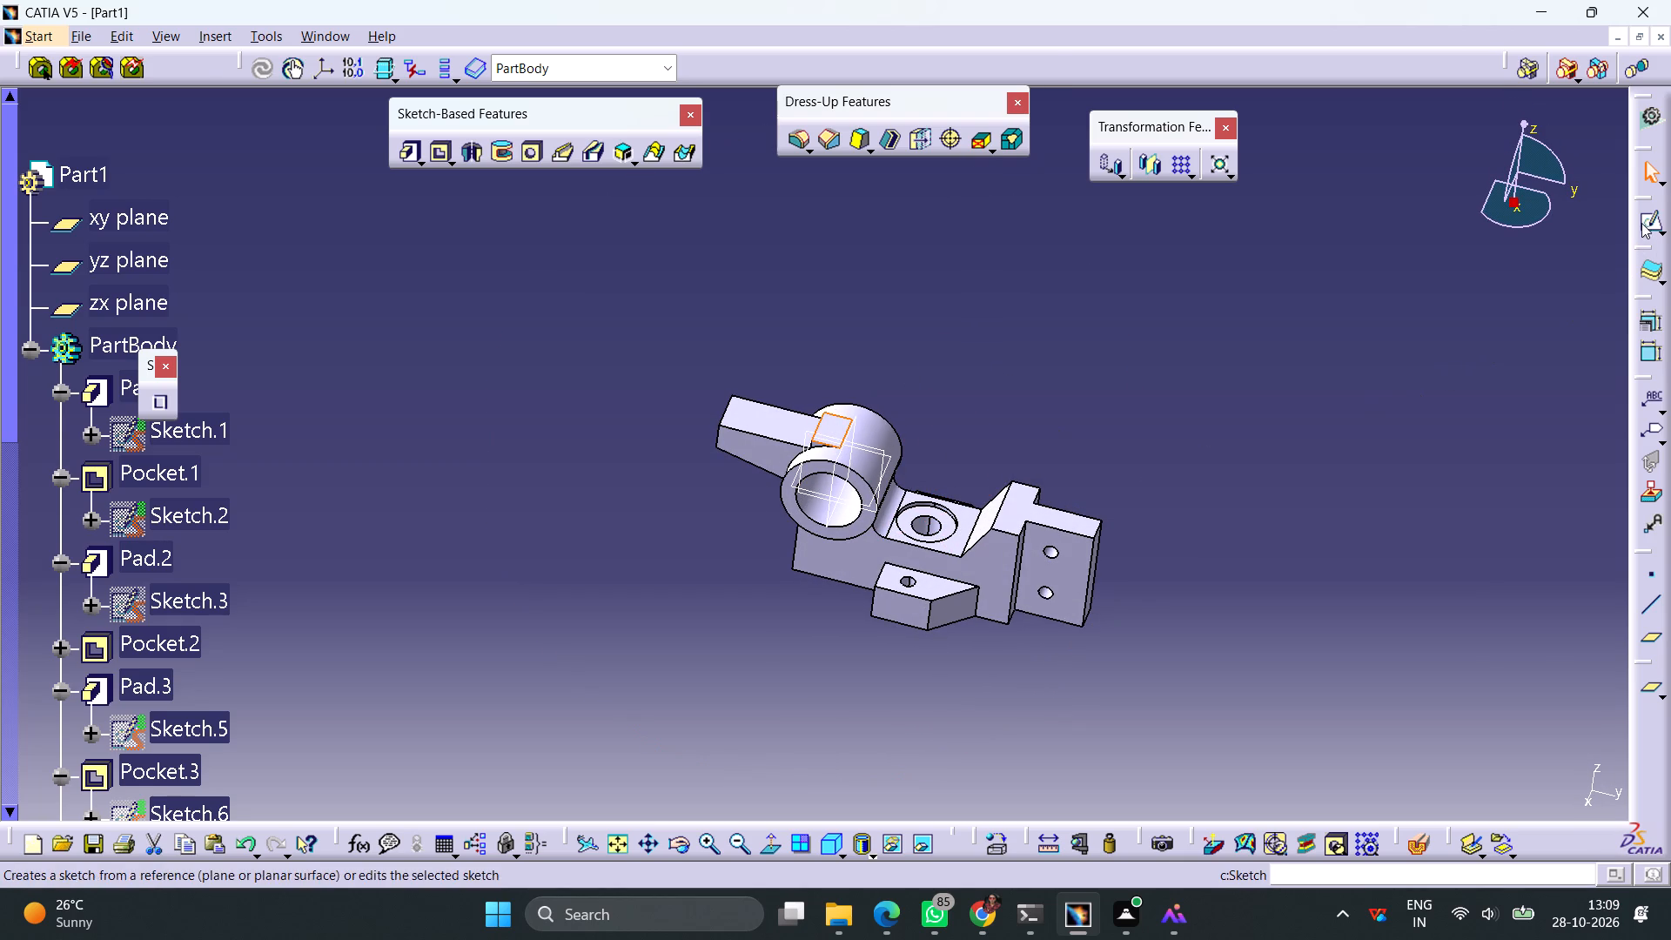
{"action": "left_click", "coordinate": [1641, 222]}
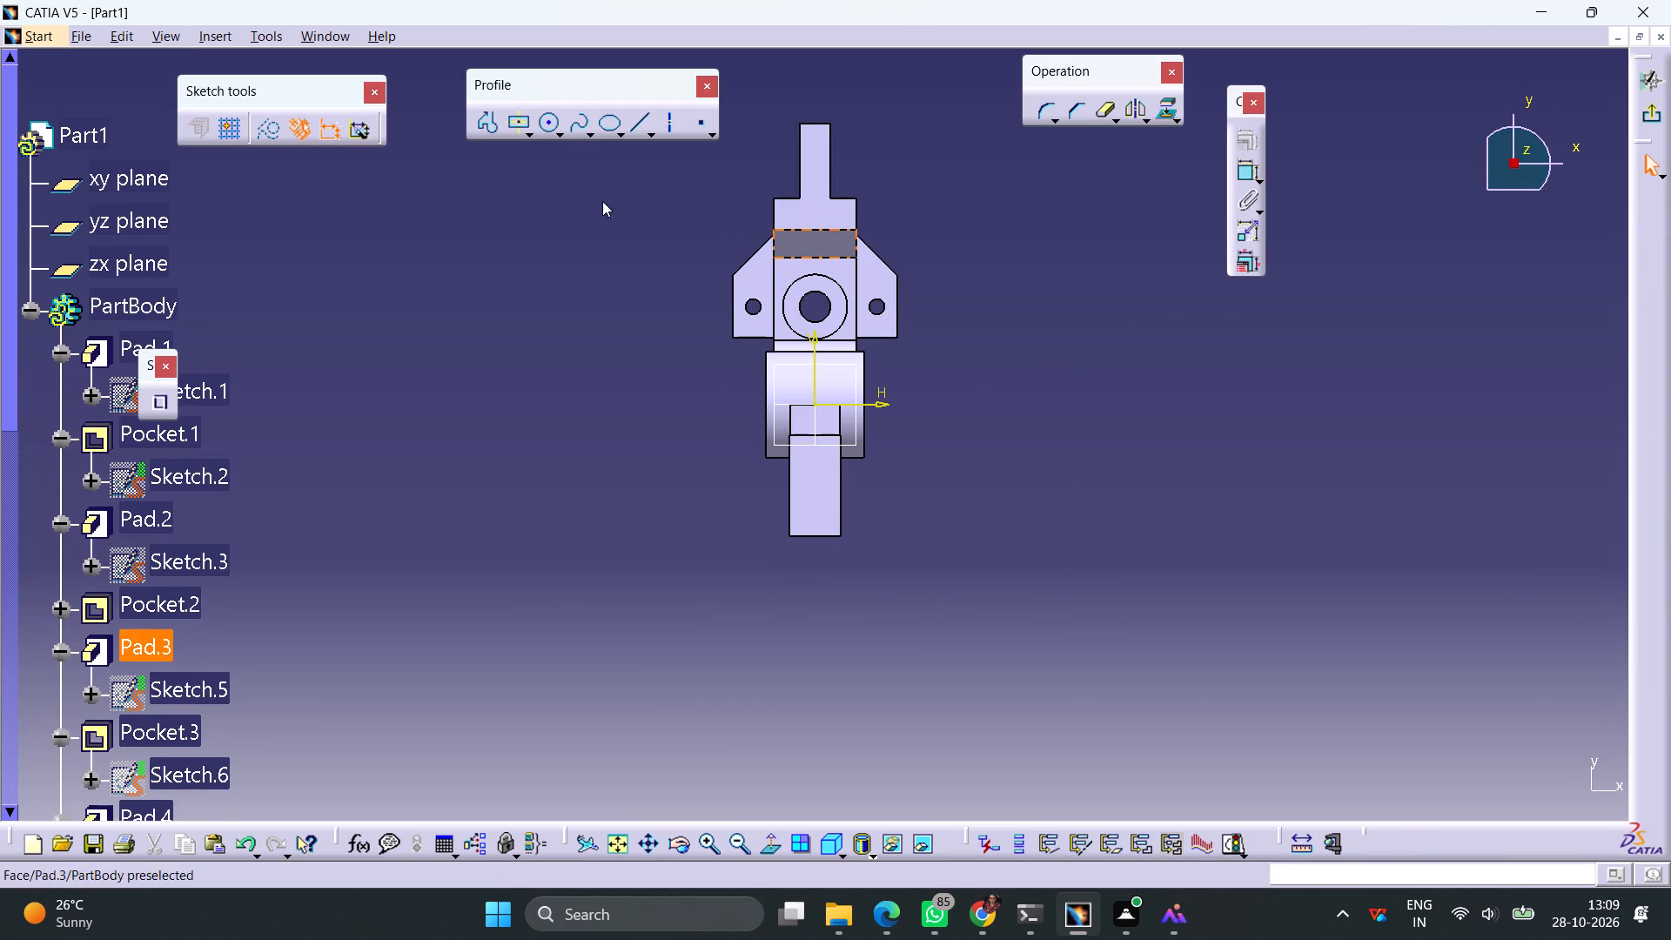
{"action": "left_click", "coordinate": [544, 124]}
{"action": "middle_click_drag", "start_coordinate": [913, 499], "coordinate": [935, 365], "text": "ctrl"}
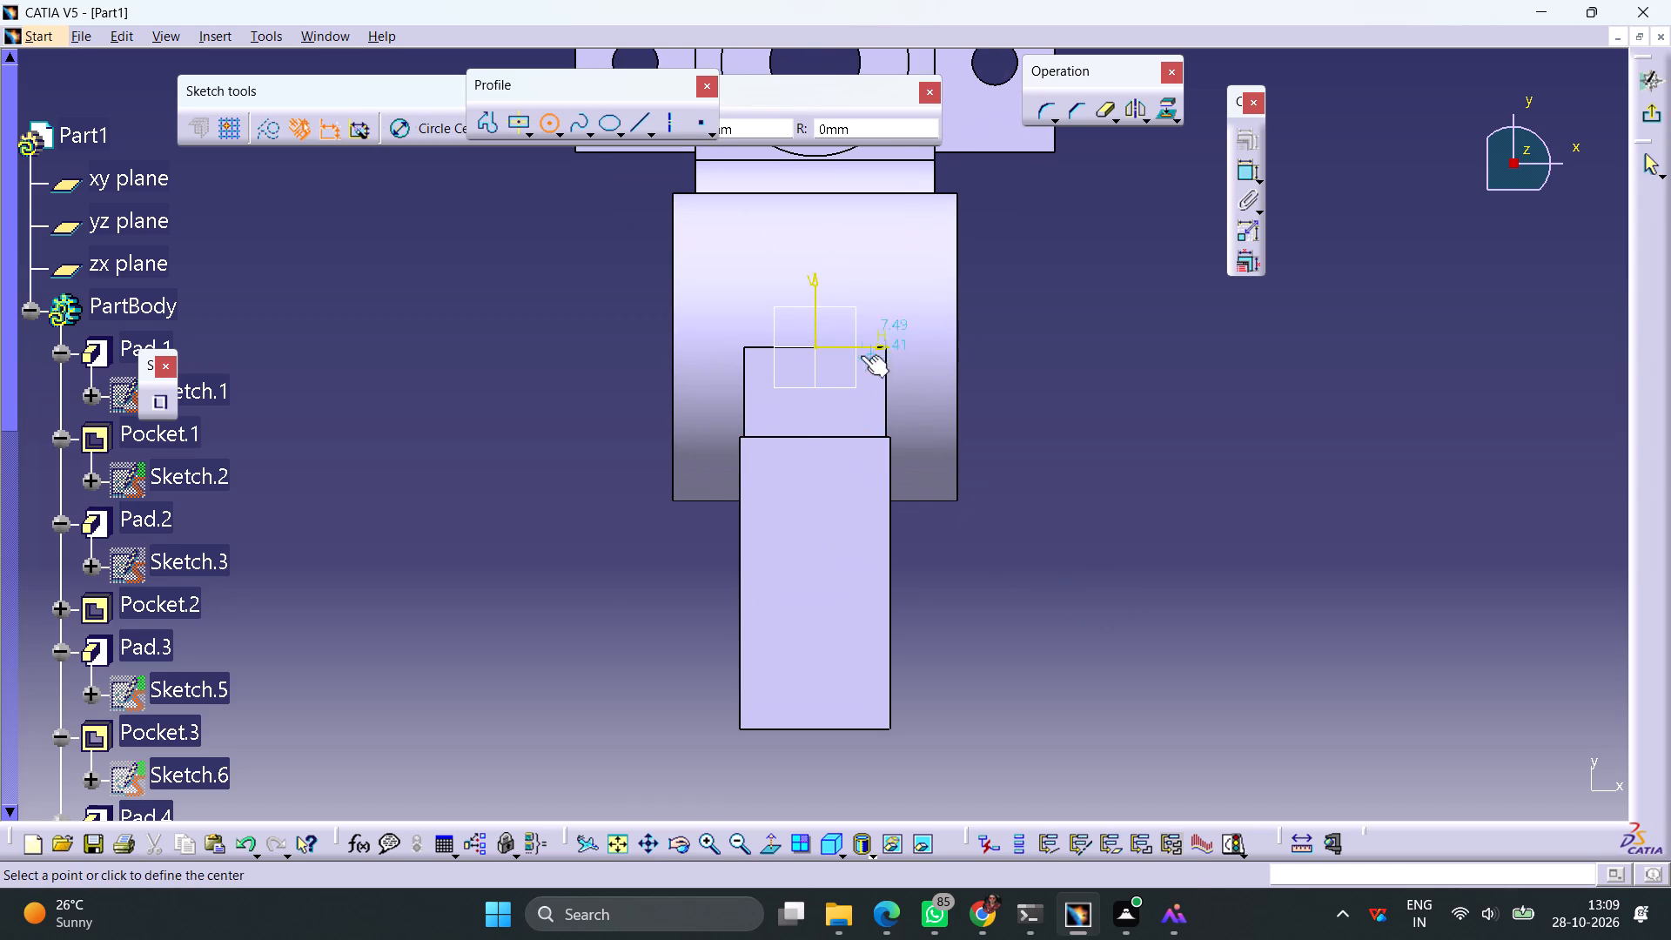
{"action": "left_click", "coordinate": [817, 345]}
{"action": "left_click", "coordinate": [830, 339]}
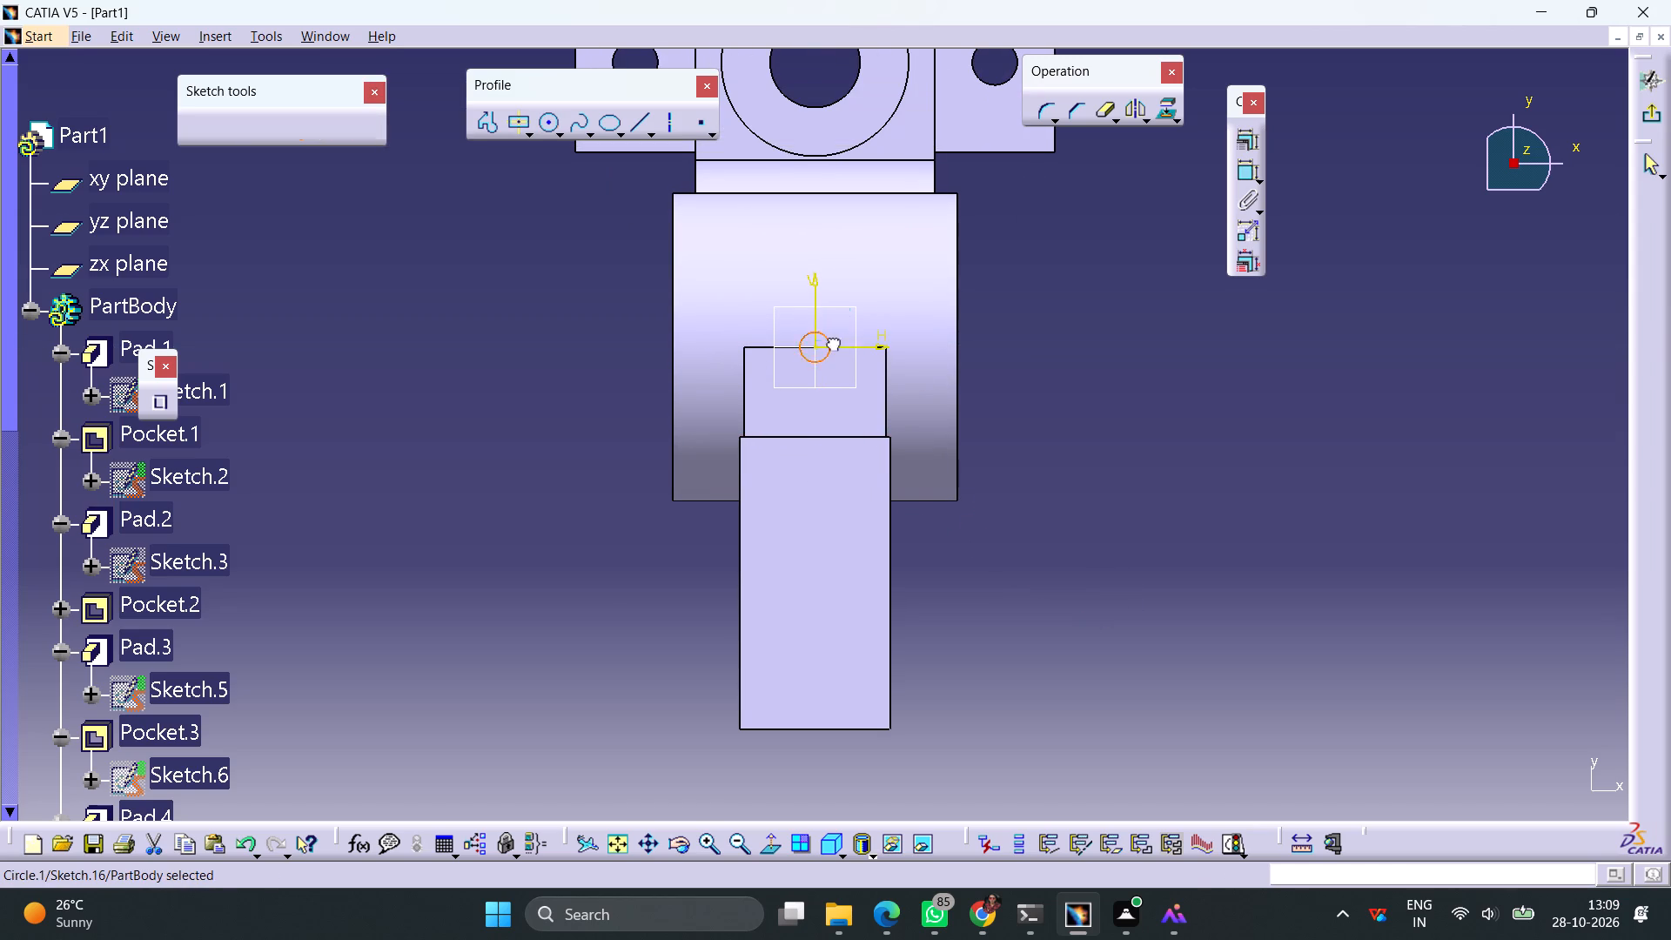
{"action": "left_click", "coordinate": [1648, 117]}
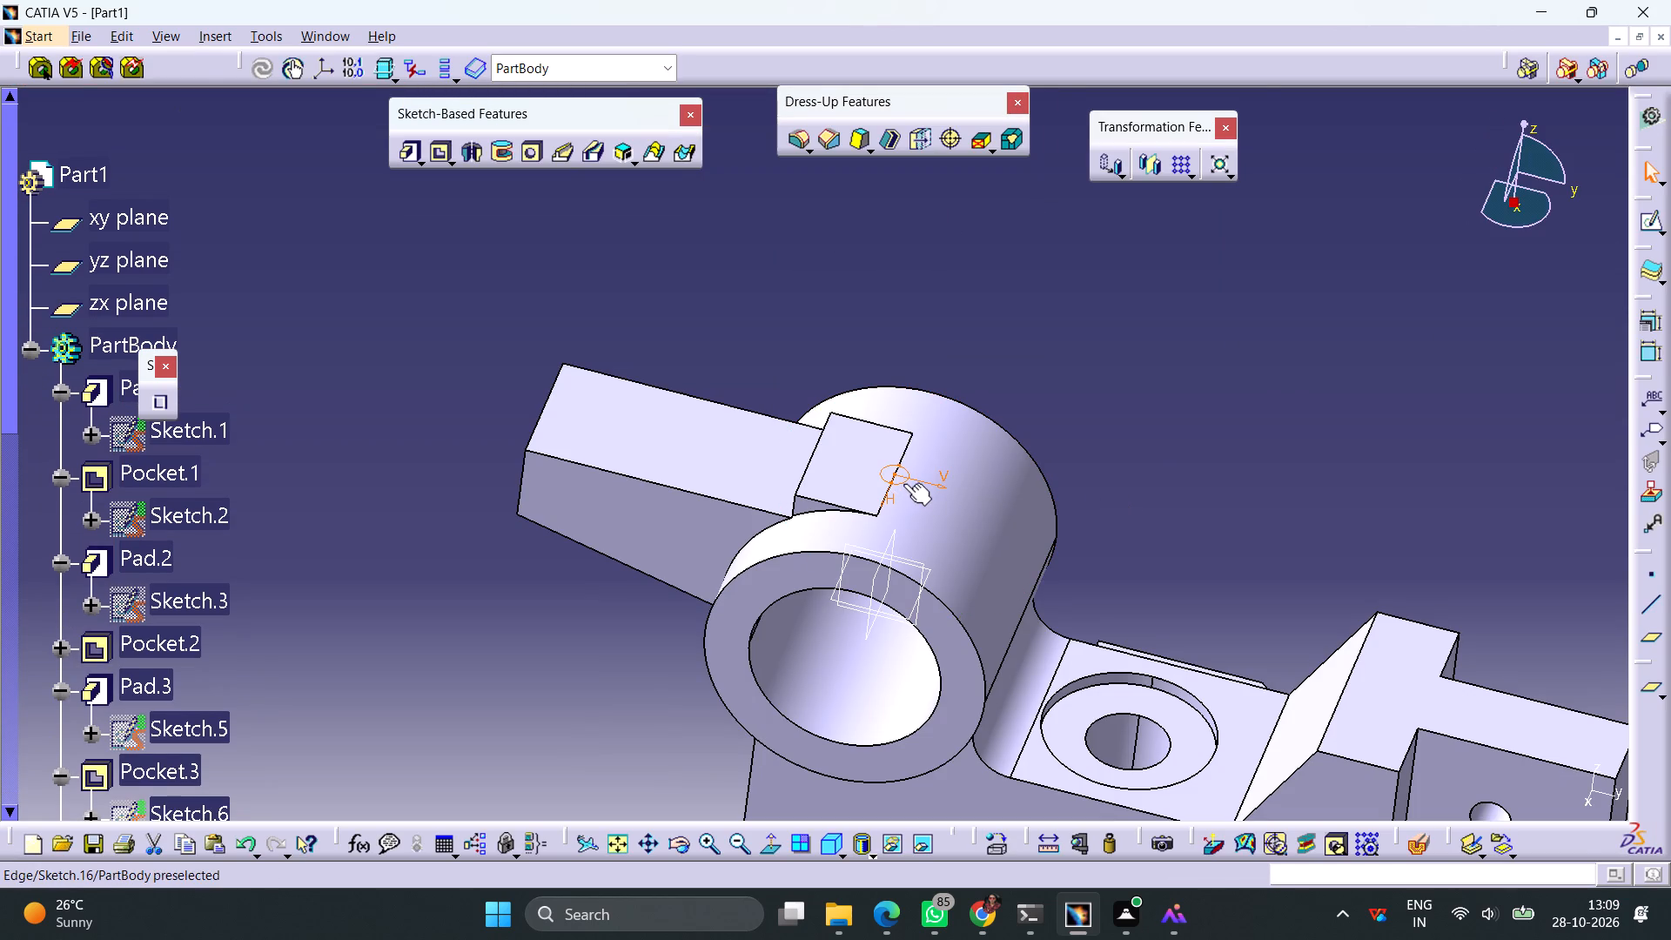
Reopen the circle's sketch, dimension the circle and set its diameter to 6 mm.
{"action": "double_click", "coordinate": [903, 483]}
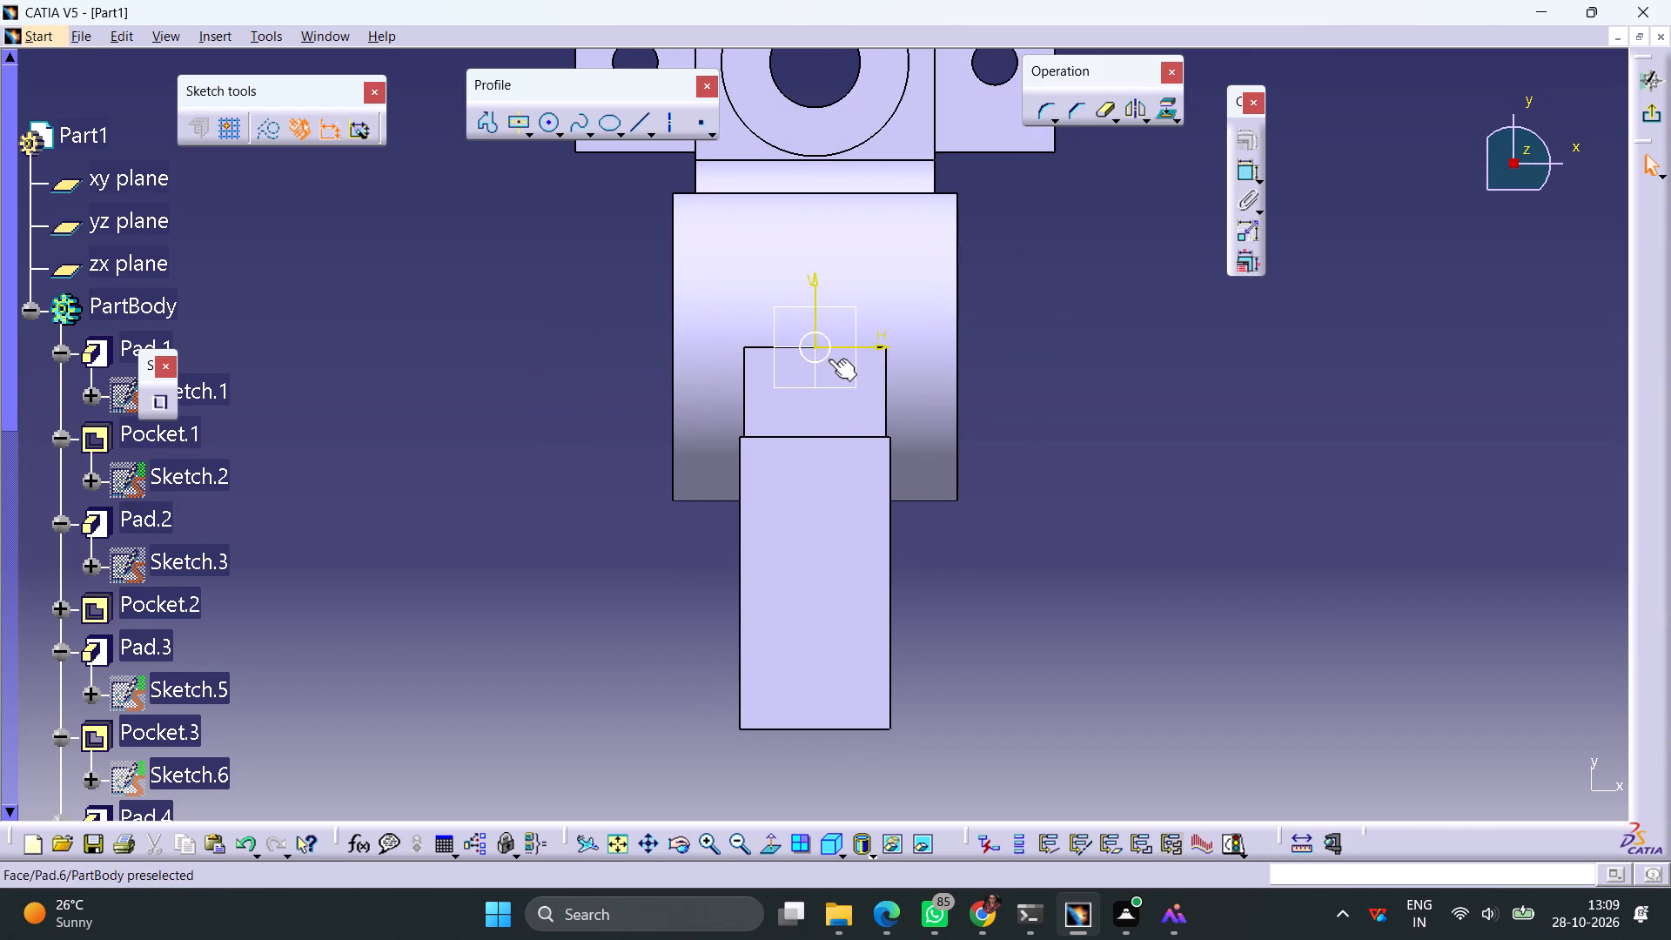
{"action": "left_click", "coordinate": [829, 359]}
{"action": "left_click", "coordinate": [1235, 174]}
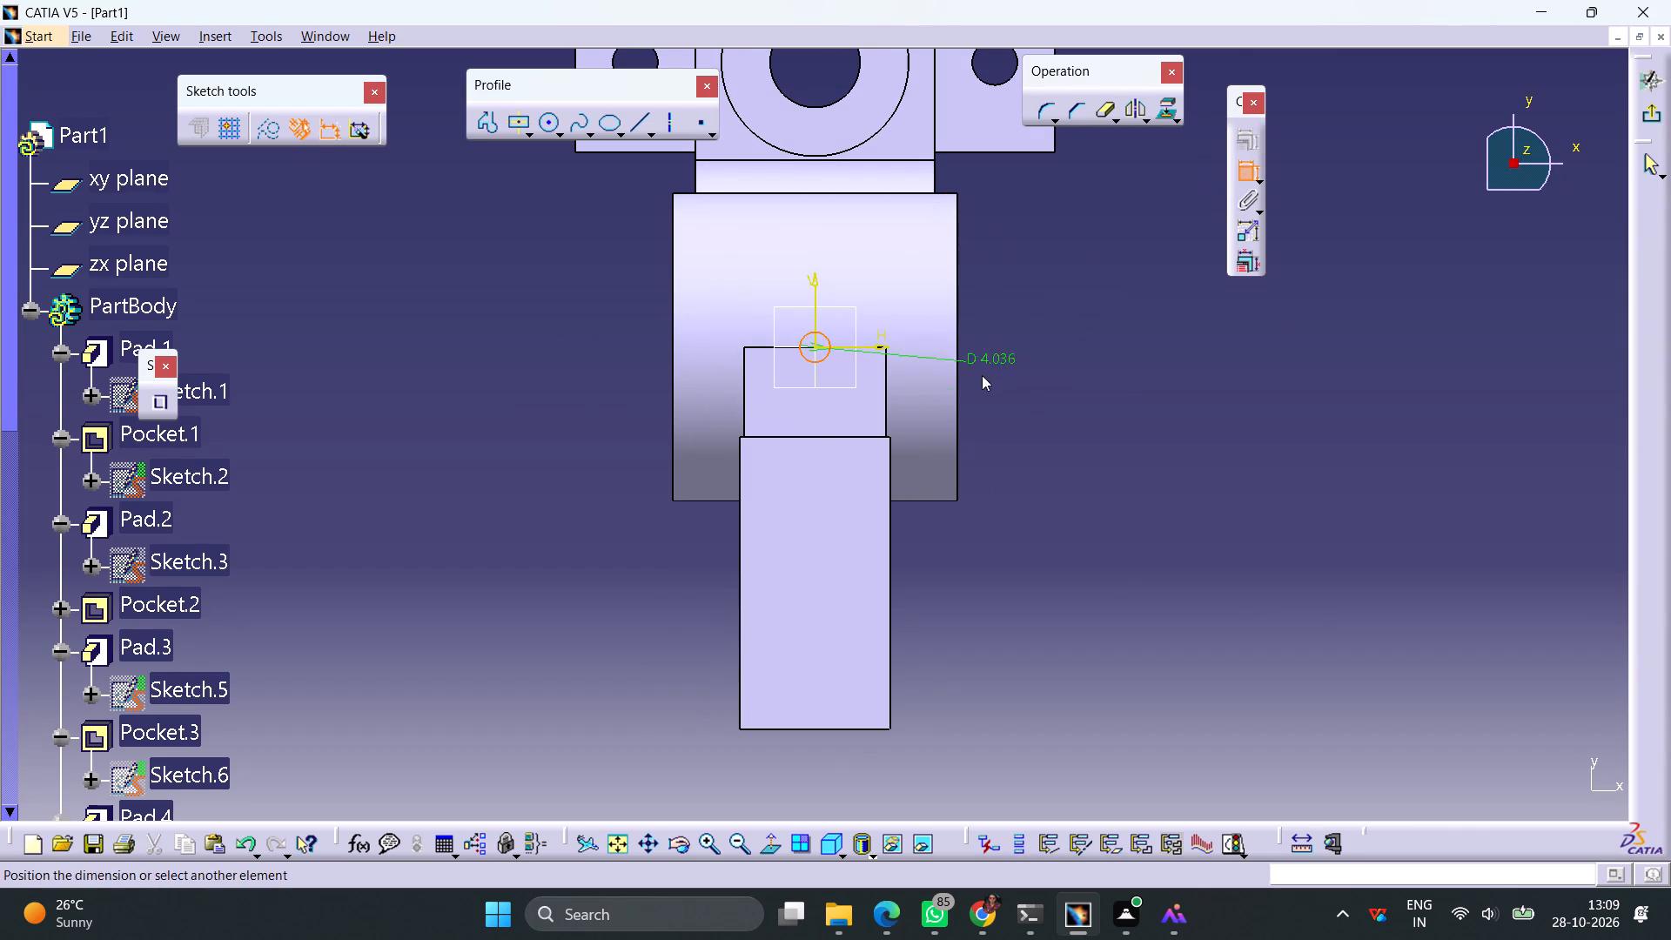
{"action": "left_click", "coordinate": [1097, 416]}
{"action": "double_click", "coordinate": [1106, 408]}
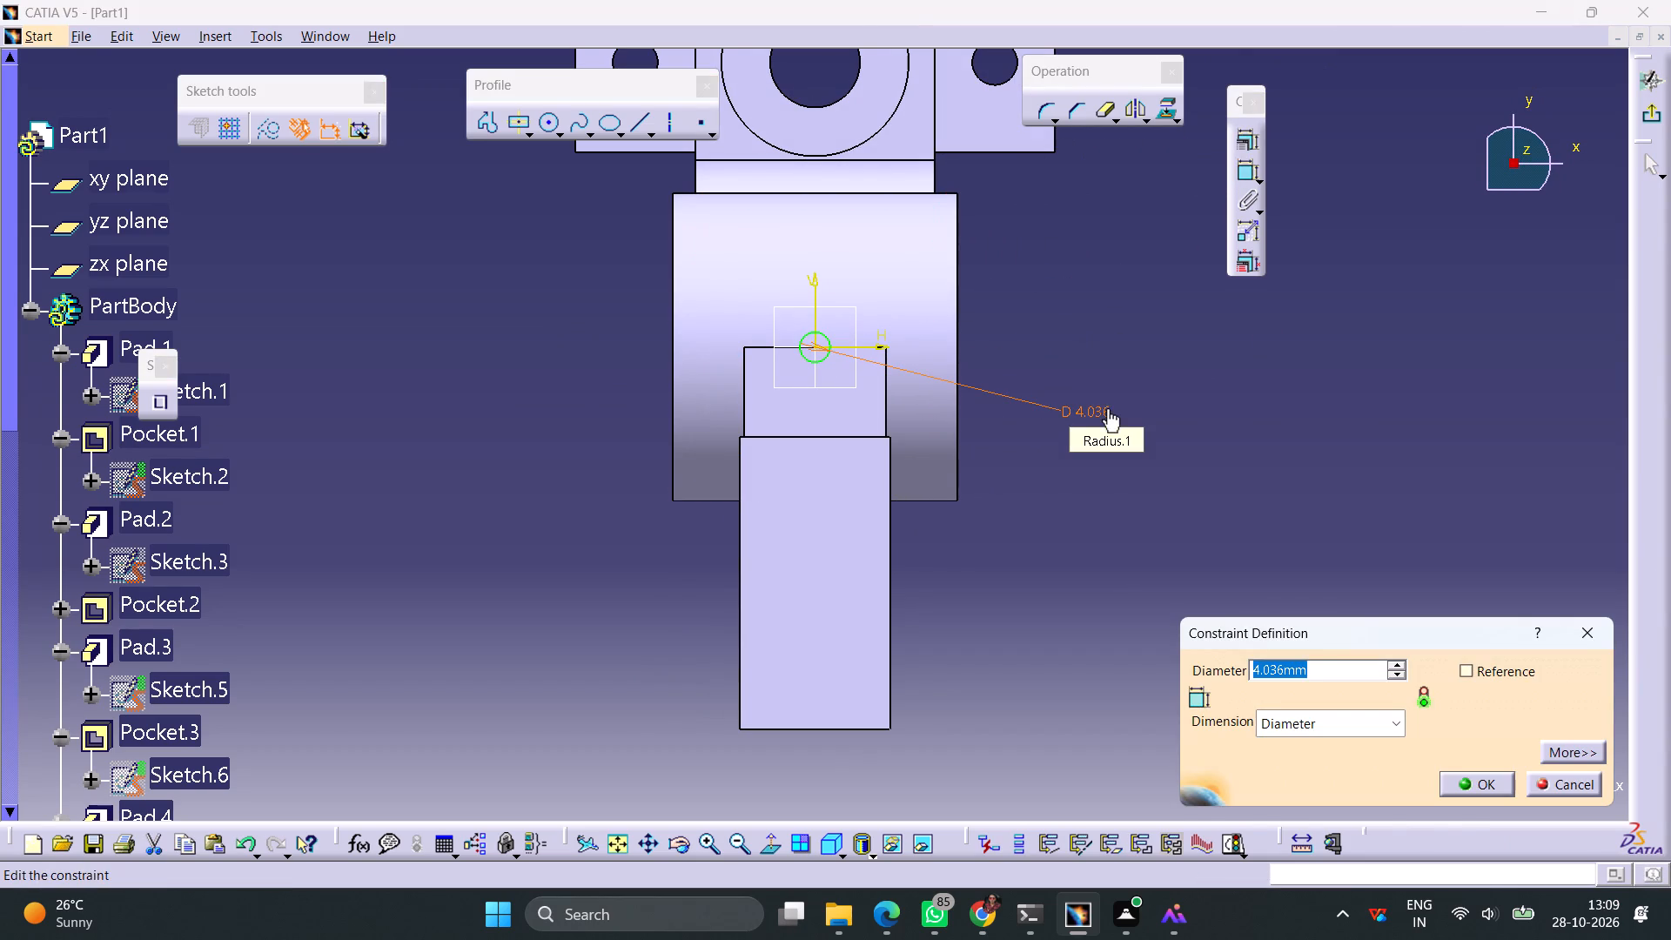
{"action": "key", "text": "6"}
{"action": "key", "text": "Return"}
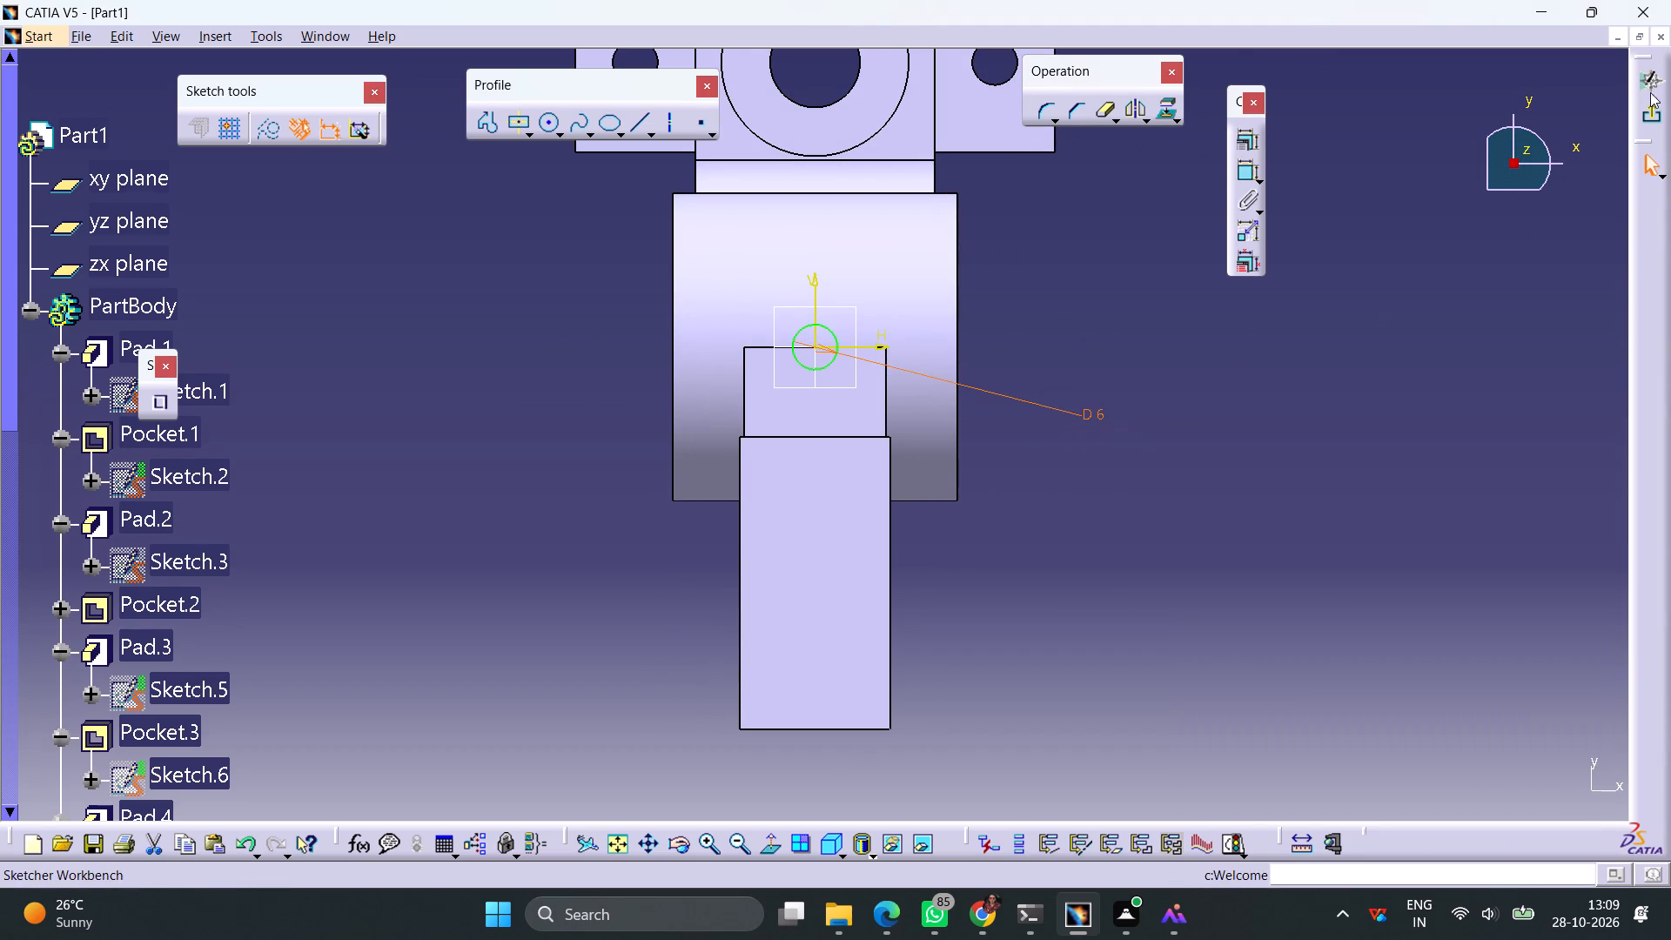
Exit the sketch and pocket the circle 10 mm deep through the cylinder wall at the corner block.
{"action": "left_click", "coordinate": [1650, 110]}
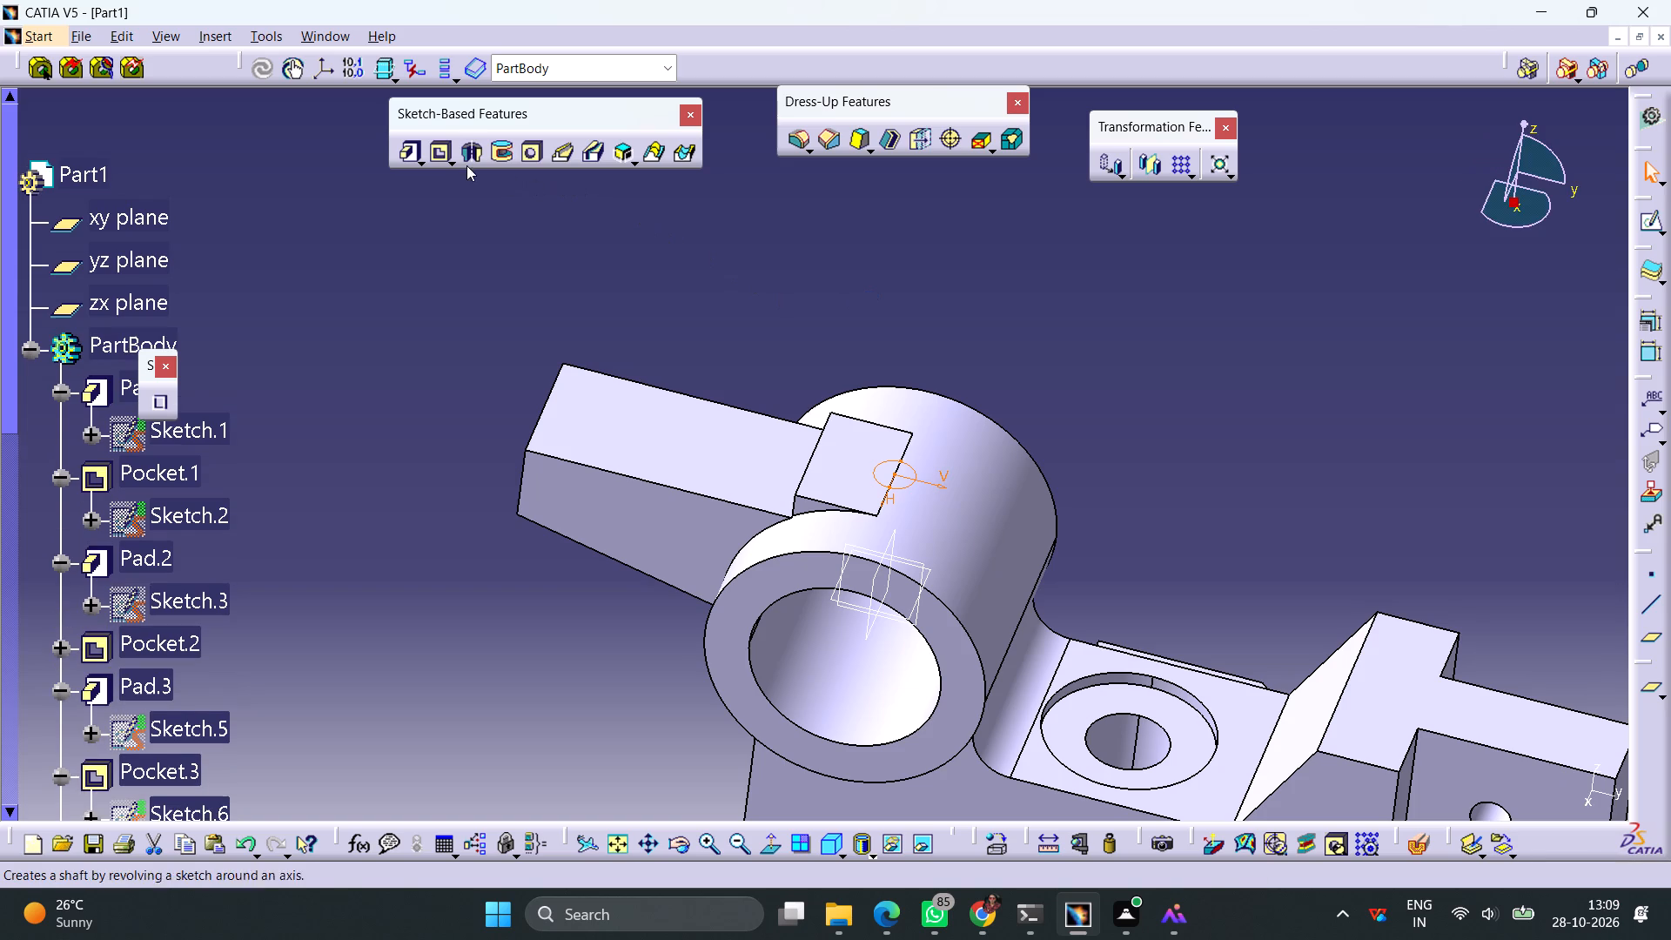
{"action": "left_click", "coordinate": [442, 156]}
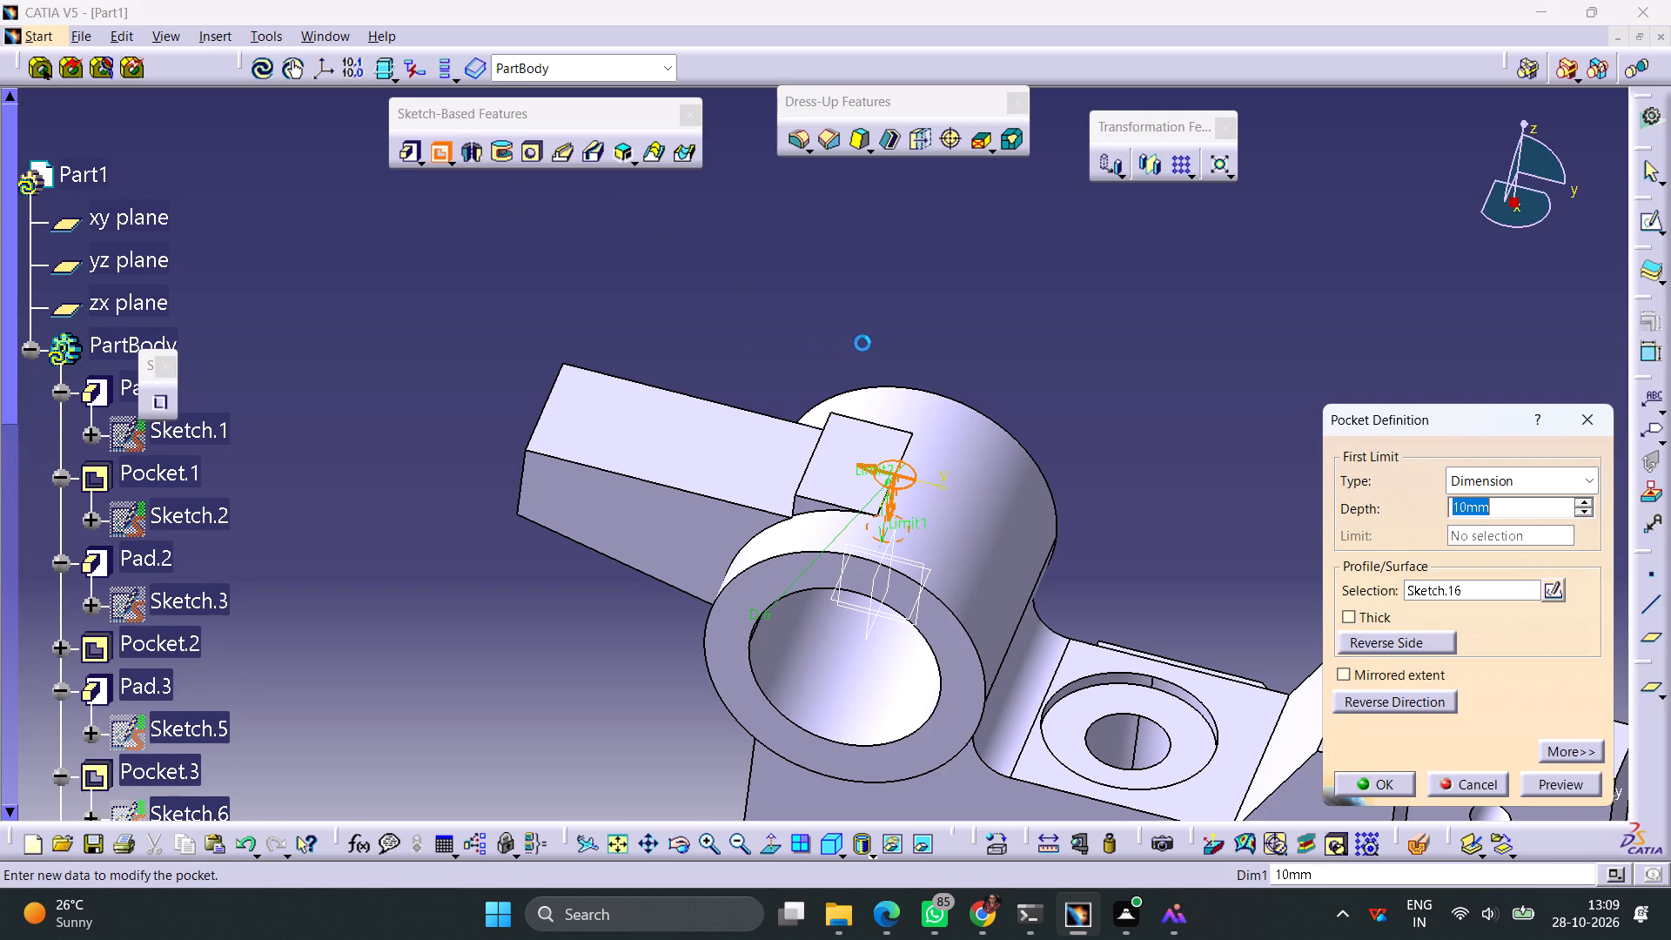
{"action": "middle_click_drag", "start_coordinate": [1006, 361], "coordinate": [997, 401], "text": "ctrl"}
{"action": "middle_click_drag", "start_coordinate": [1007, 422], "coordinate": [983, 191]}
{"action": "right_click_drag", "start_coordinate": [1003, 420], "coordinate": [983, 191]}
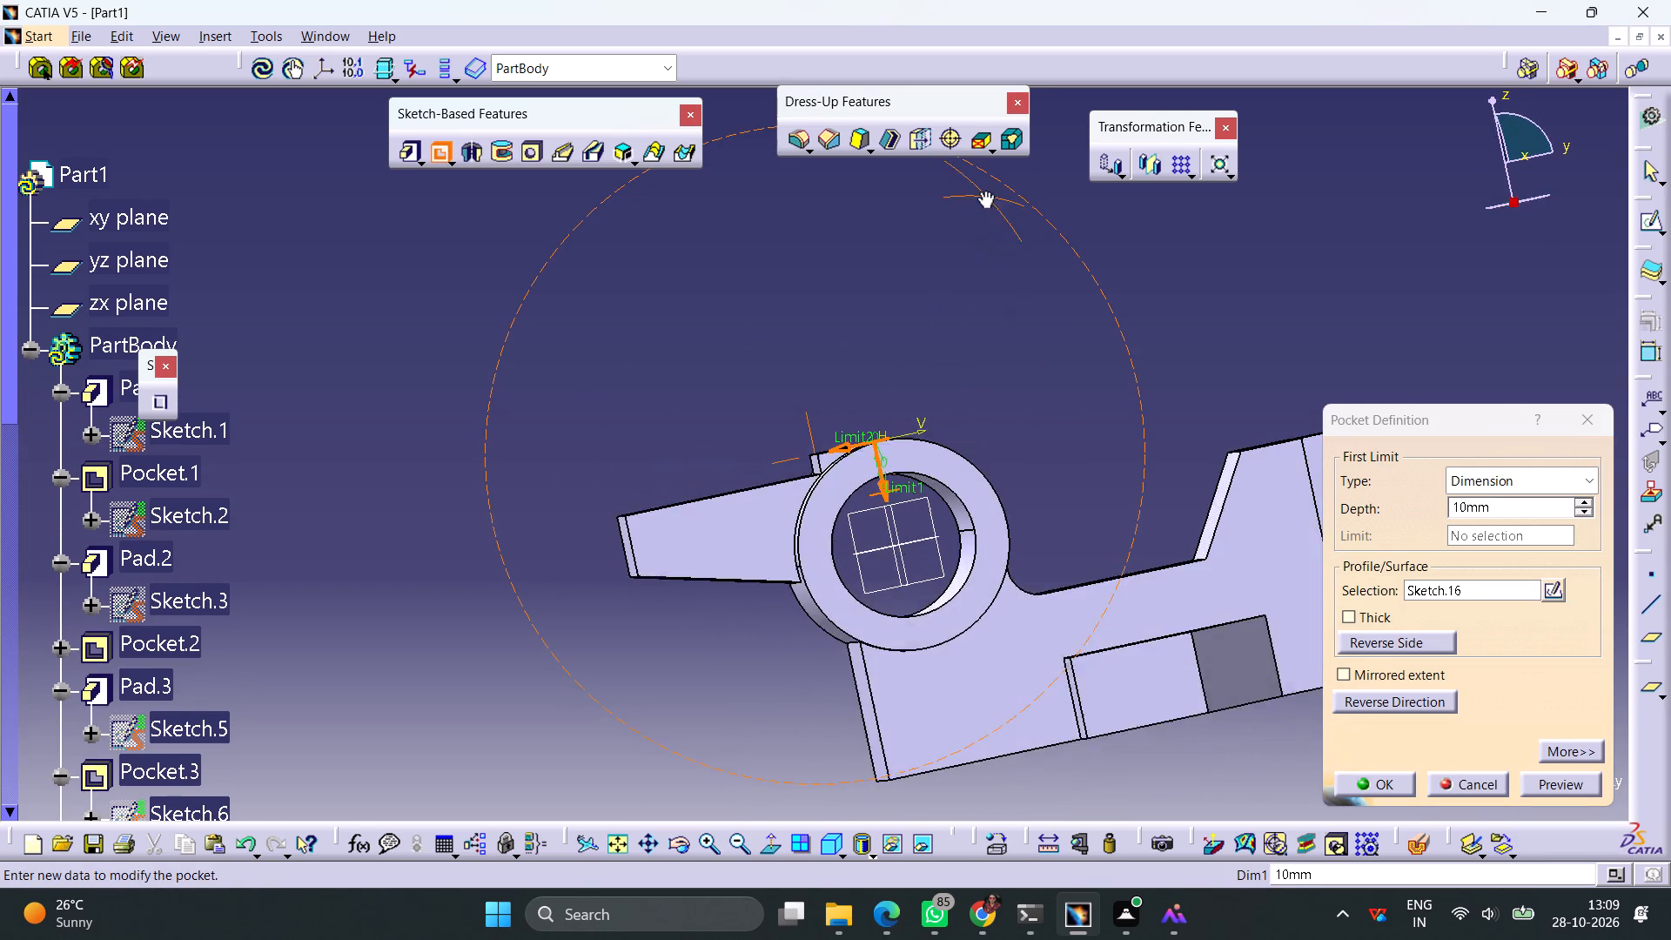
{"action": "right_click_drag", "start_coordinate": [983, 191], "coordinate": [981, 186]}
{"action": "middle_click_drag", "start_coordinate": [983, 191], "coordinate": [981, 186]}
{"action": "left_click", "coordinate": [1392, 788]}
{"action": "left_click", "coordinate": [1112, 428]}
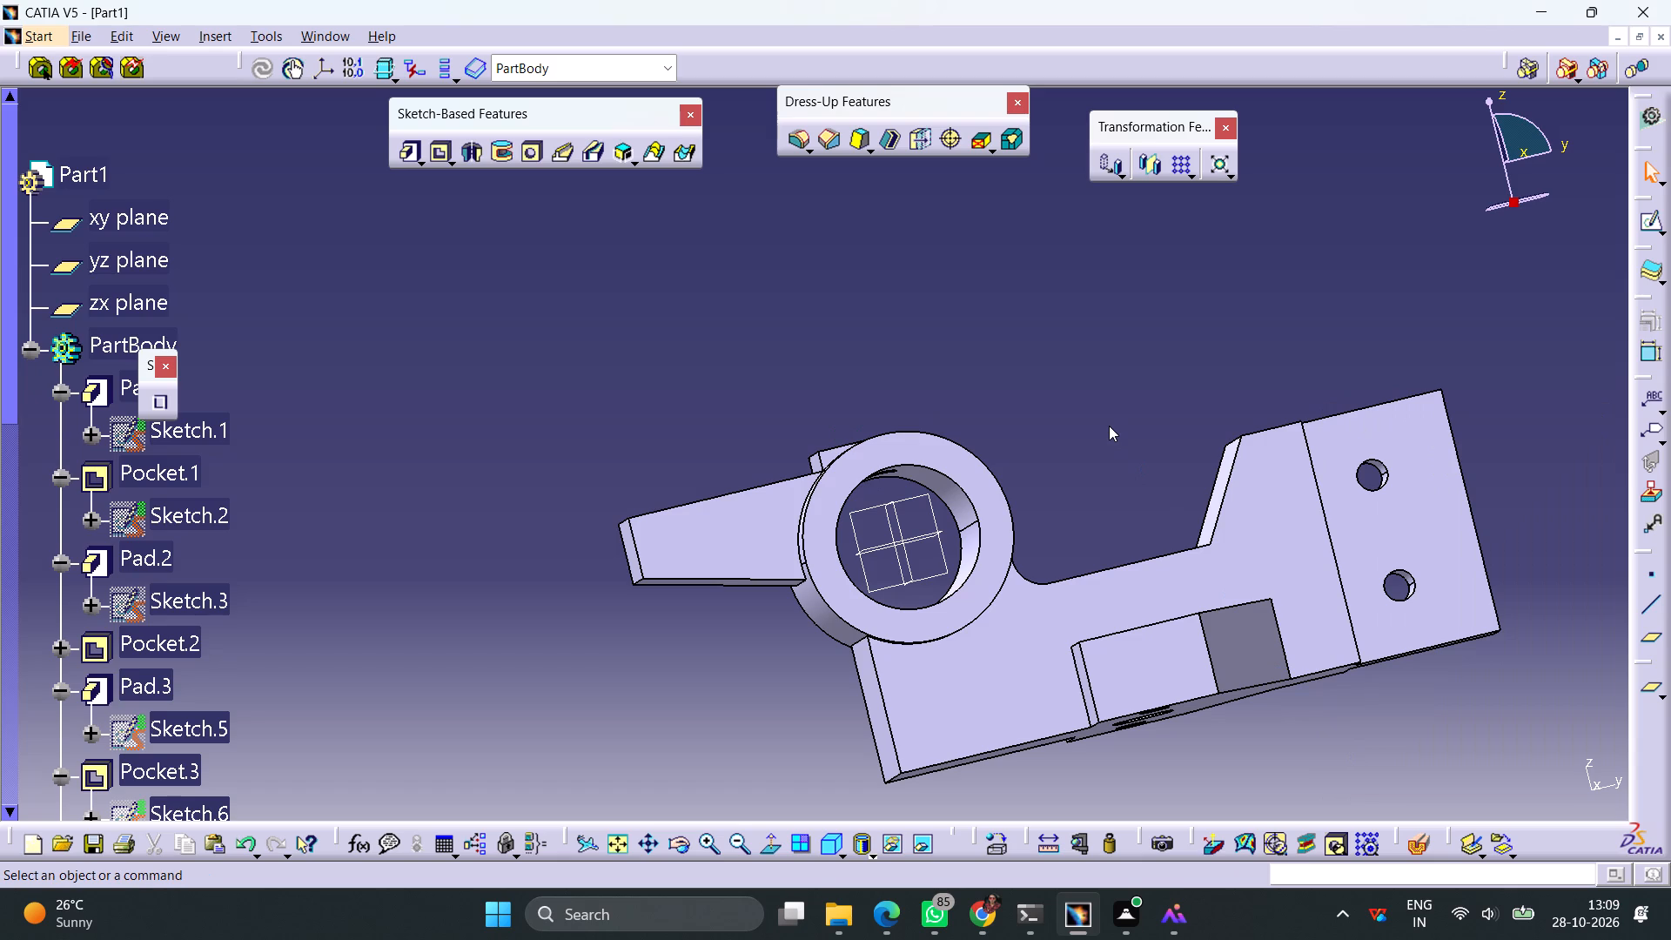
Save the part as Part1 in CATPart format in the internship folder.
{"action": "middle_click_drag", "start_coordinate": [1067, 407], "coordinate": [1064, 458], "text": "ctrl"}
{"action": "middle_click_drag", "start_coordinate": [1077, 406], "coordinate": [1058, 406]}
{"action": "right_click_drag", "start_coordinate": [1077, 406], "coordinate": [1058, 406]}
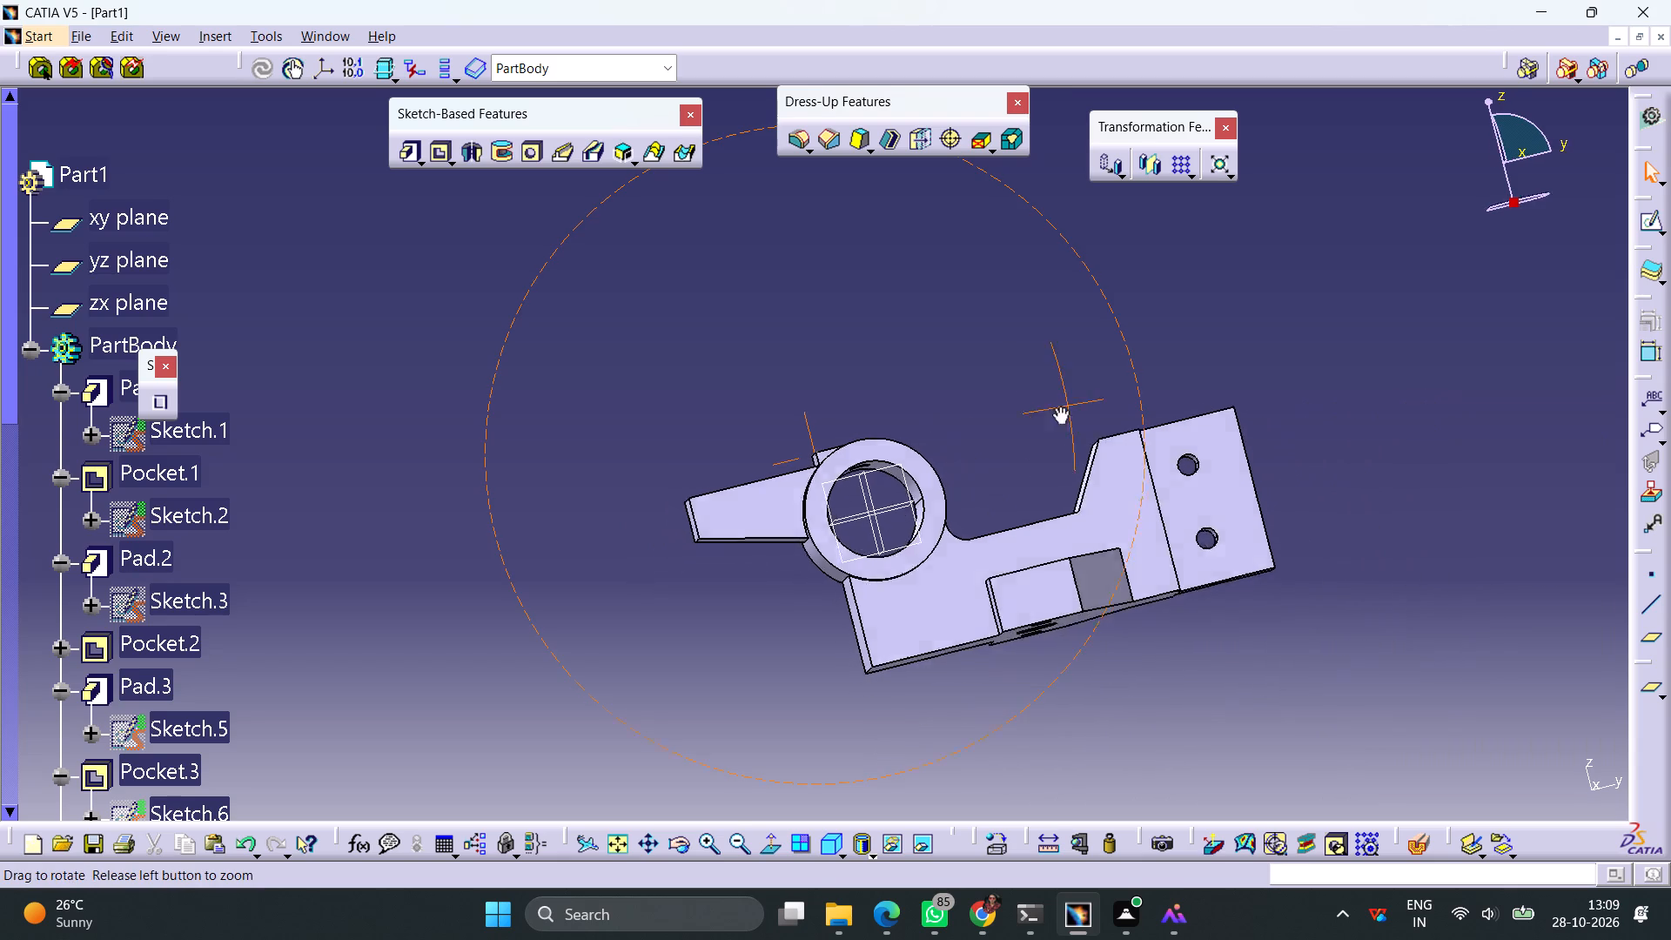
{"action": "middle_click_drag", "start_coordinate": [1058, 406], "coordinate": [970, 671]}
{"action": "right_click_drag", "start_coordinate": [1058, 406], "coordinate": [970, 671]}
{"action": "middle_click_drag", "start_coordinate": [1034, 505], "coordinate": [1028, 427]}
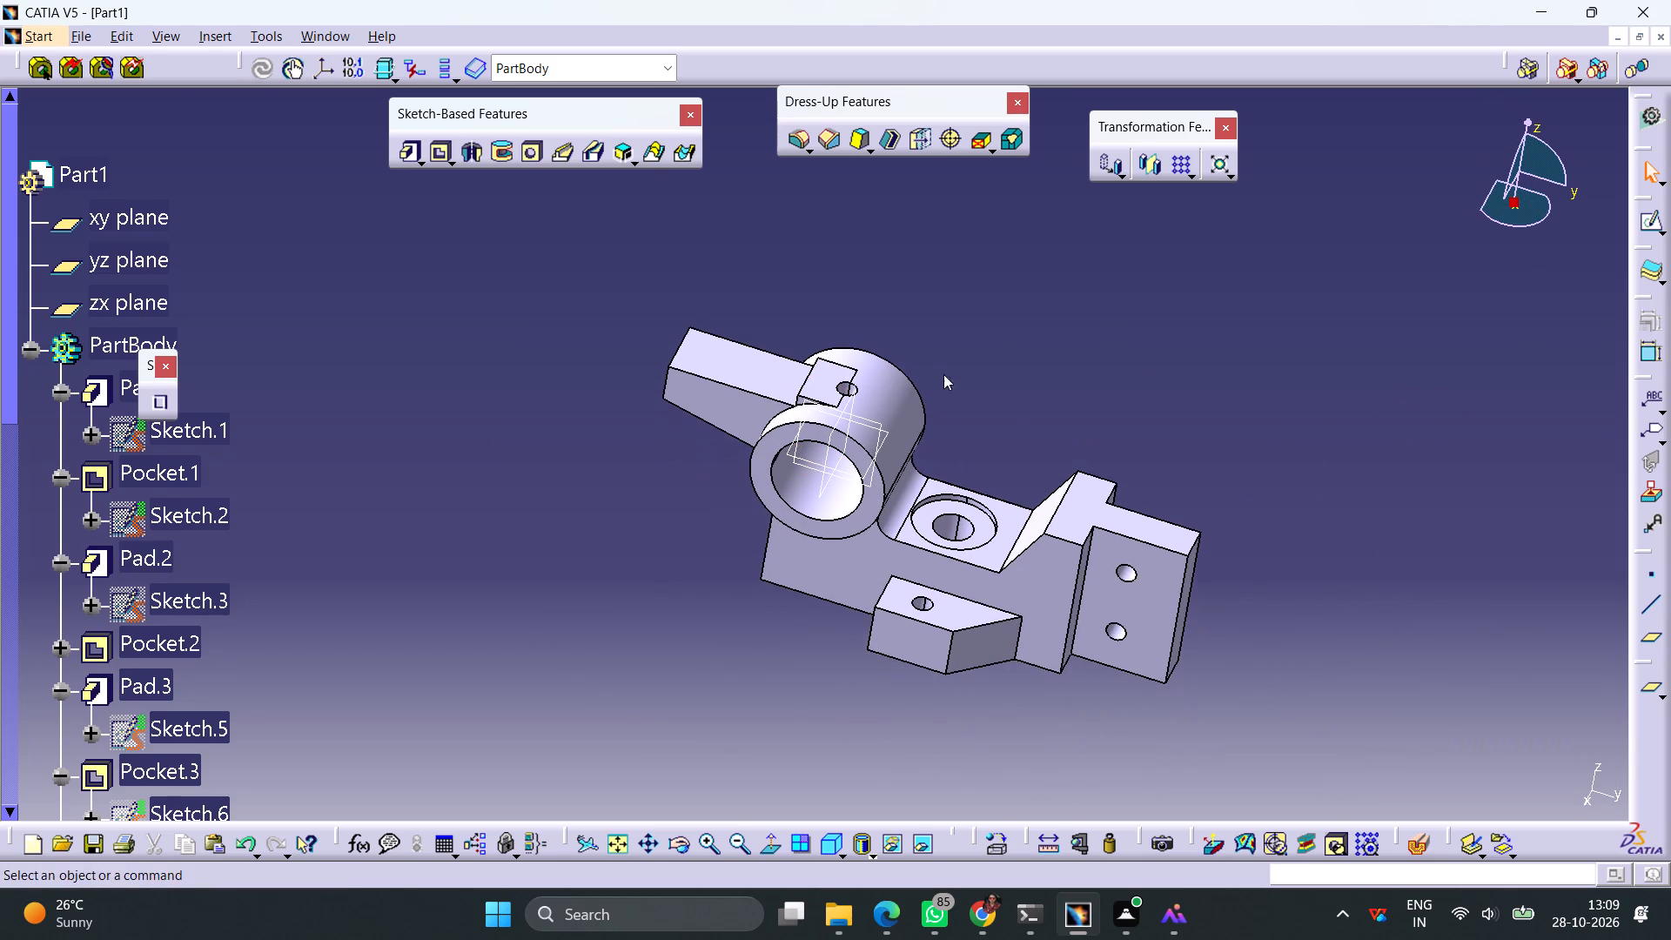
{"action": "left_click", "coordinate": [70, 30]}
{"action": "left_click", "coordinate": [170, 226]}
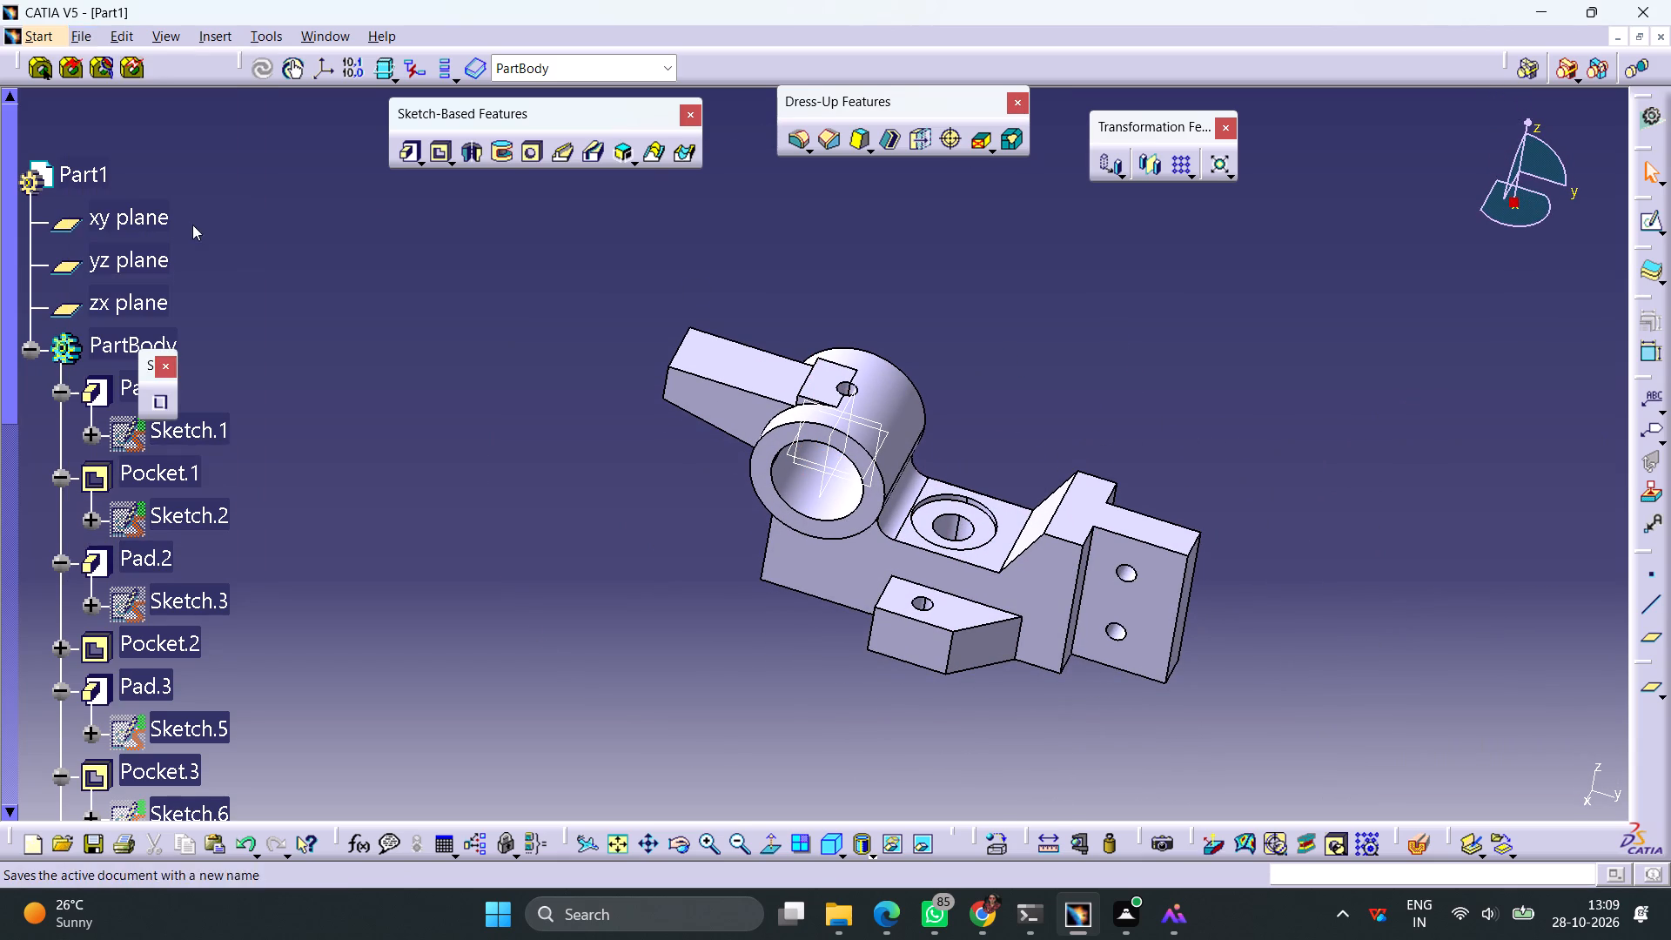
{"action": "left_click", "coordinate": [1143, 634]}
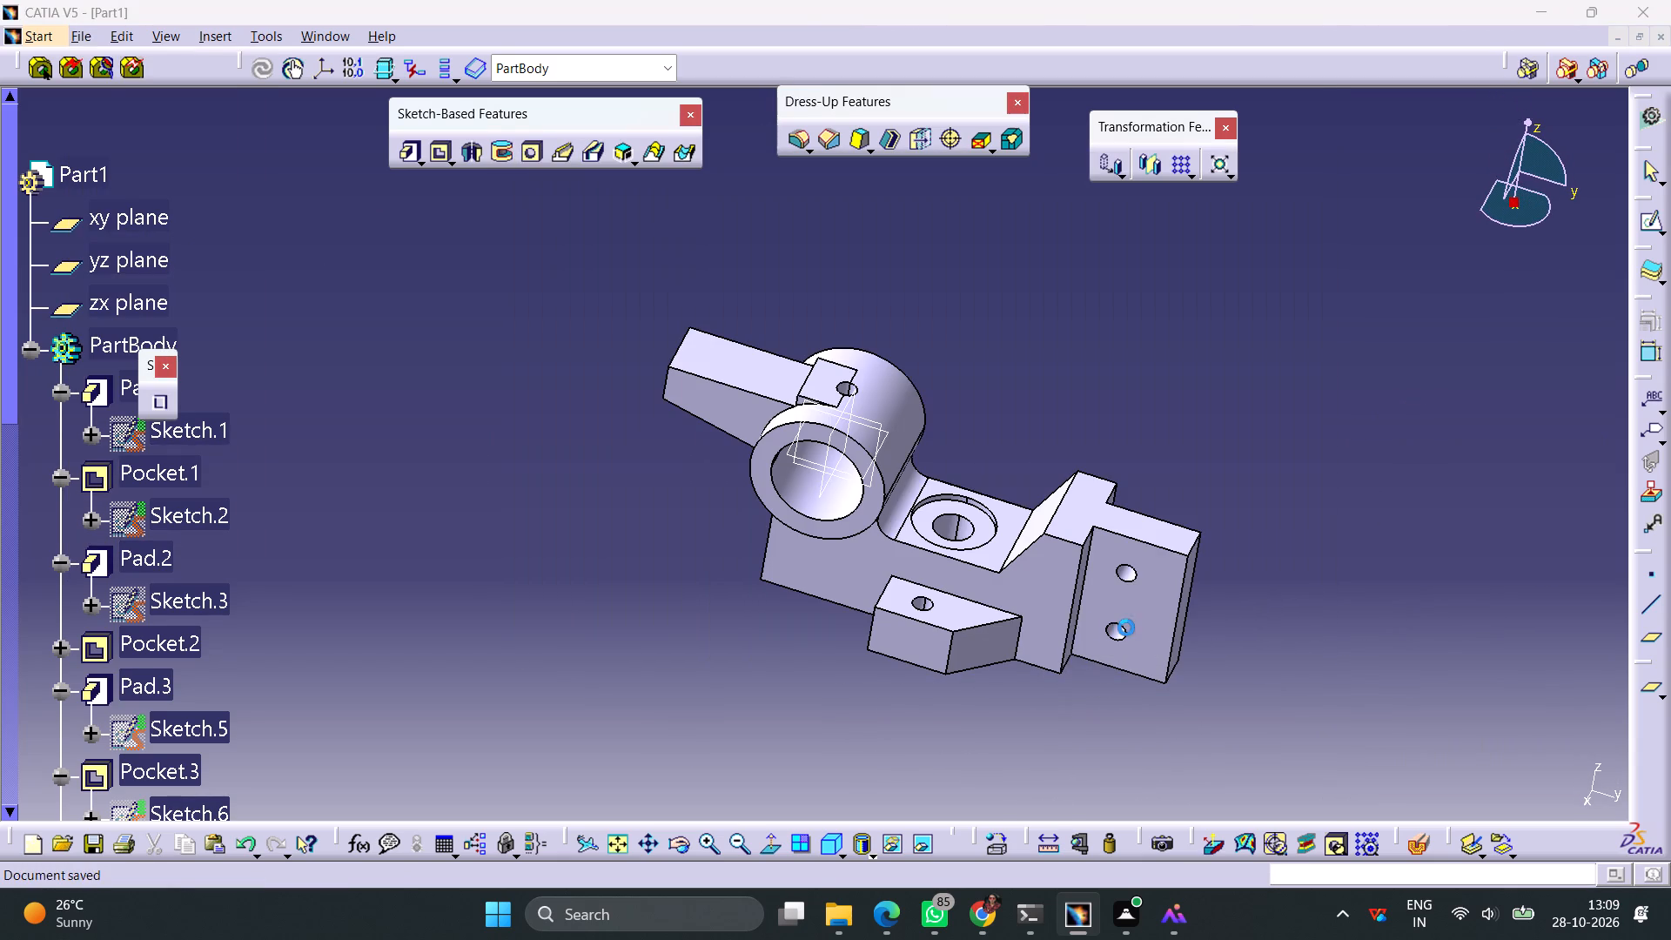
Save the part again as Part1 in igs format in the internship folder.
{"action": "left_click", "coordinate": [80, 42]}
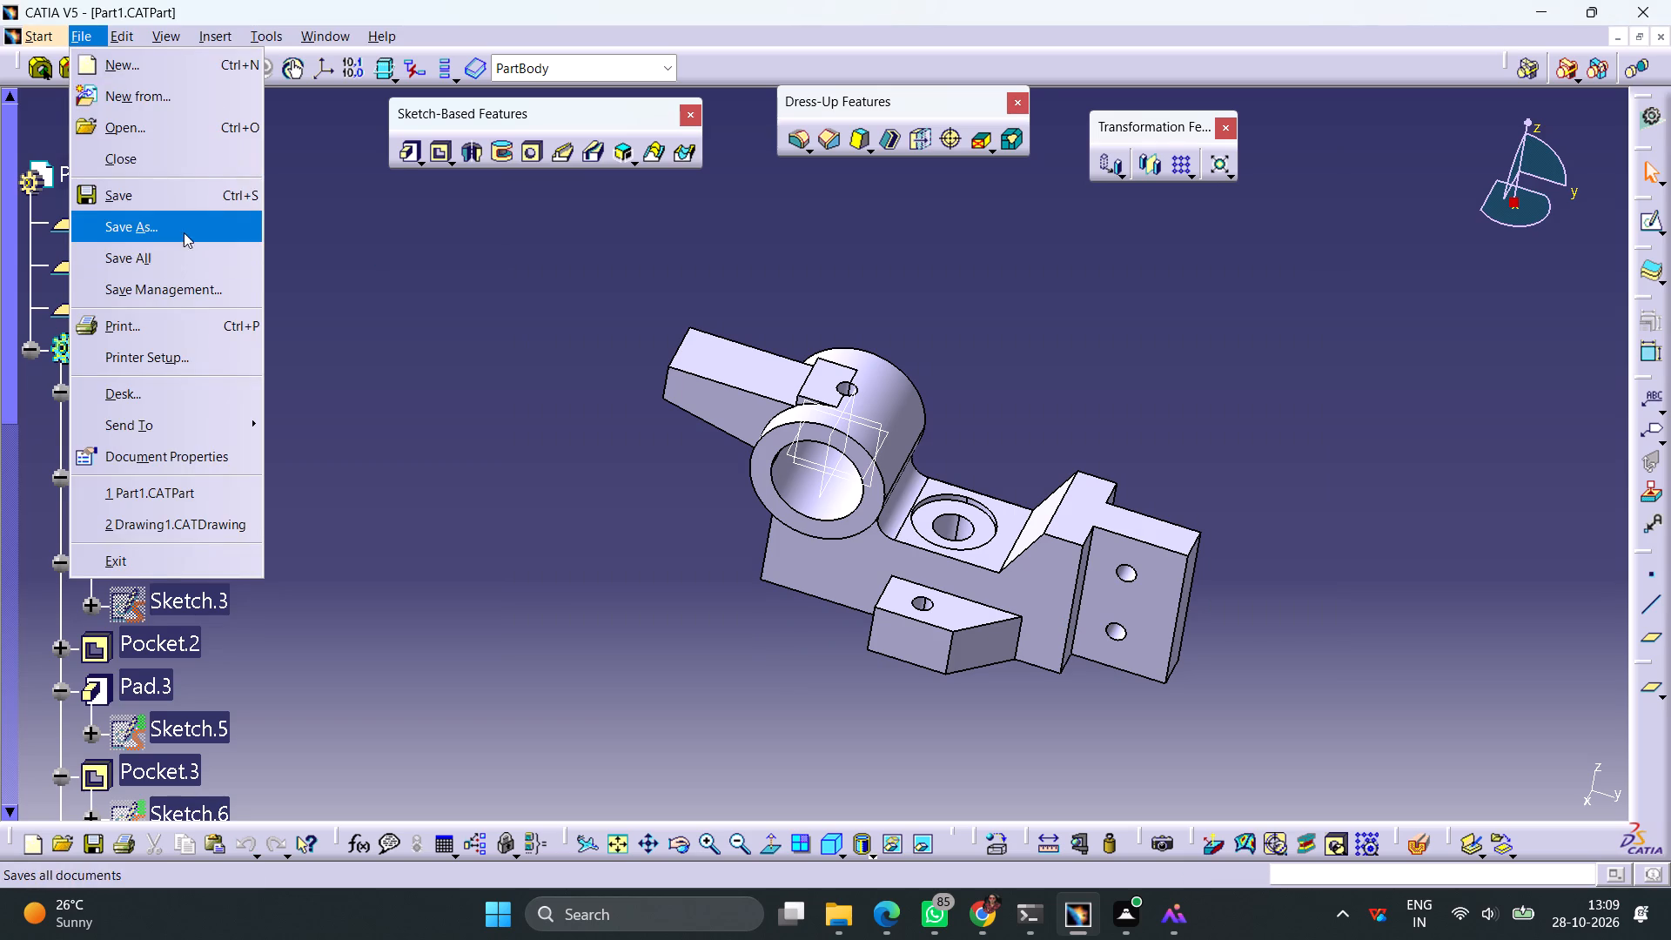
{"action": "left_click", "coordinate": [175, 229]}
{"action": "left_click", "coordinate": [773, 544]}
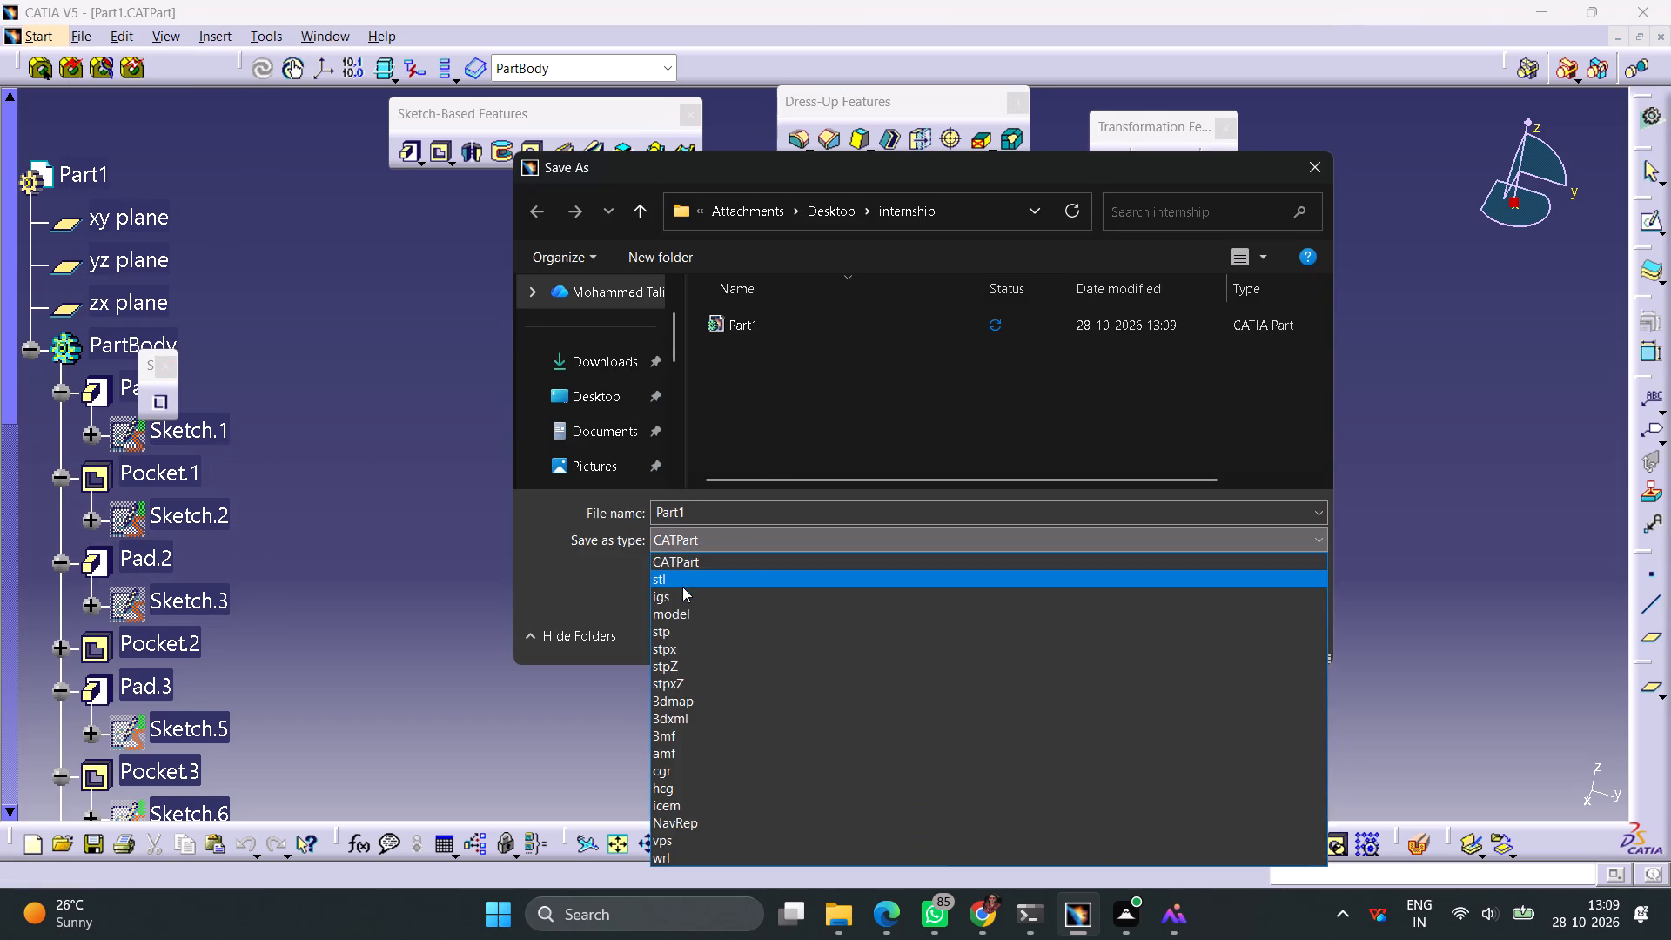
{"action": "left_click", "coordinate": [682, 596]}
{"action": "left_click", "coordinate": [1158, 643]}
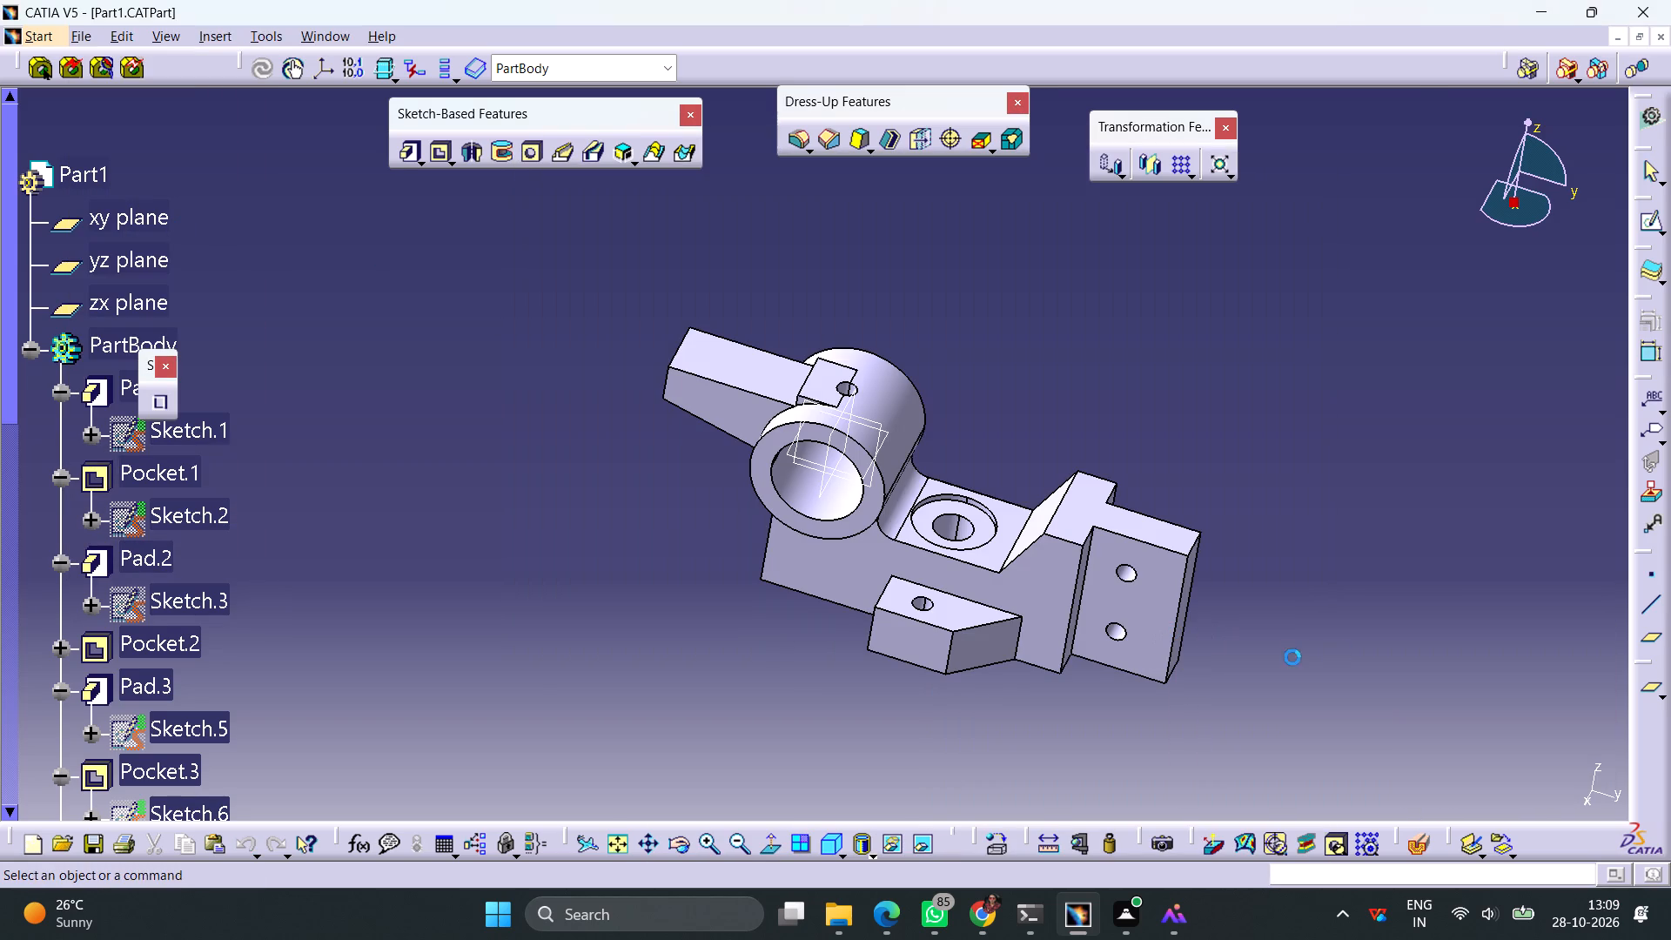
Close the part document and reopen Part1.CATPart from the internship folder.
{"action": "left_click", "coordinate": [1657, 36]}
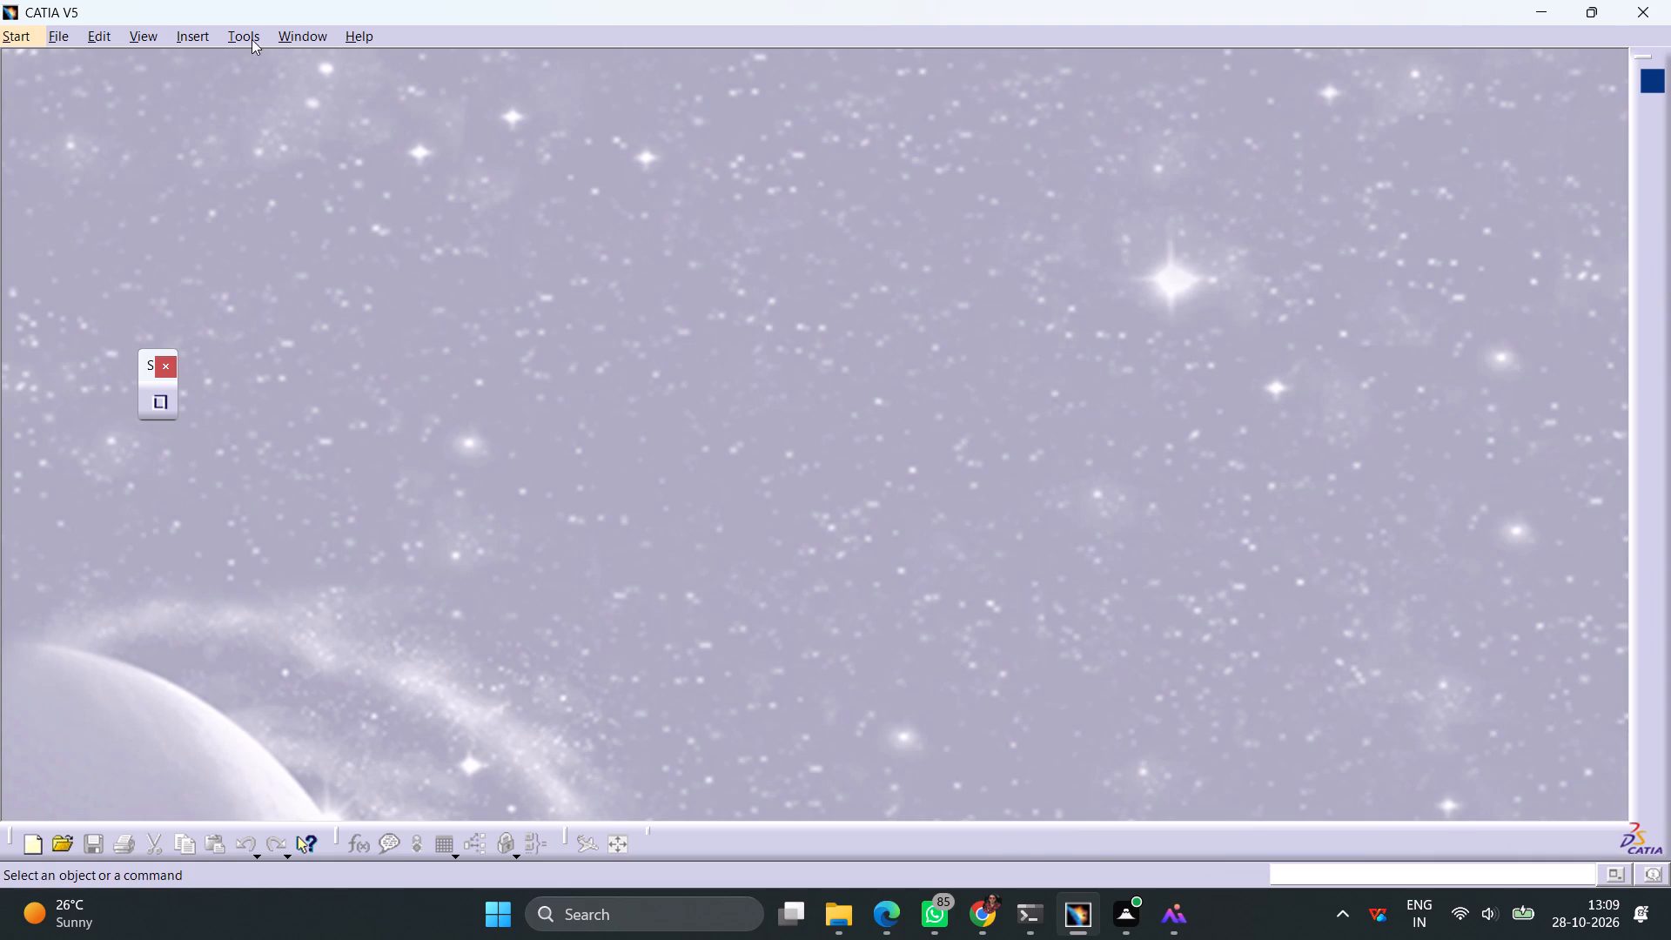
{"action": "left_click", "coordinate": [54, 30]}
{"action": "left_click", "coordinate": [117, 130]}
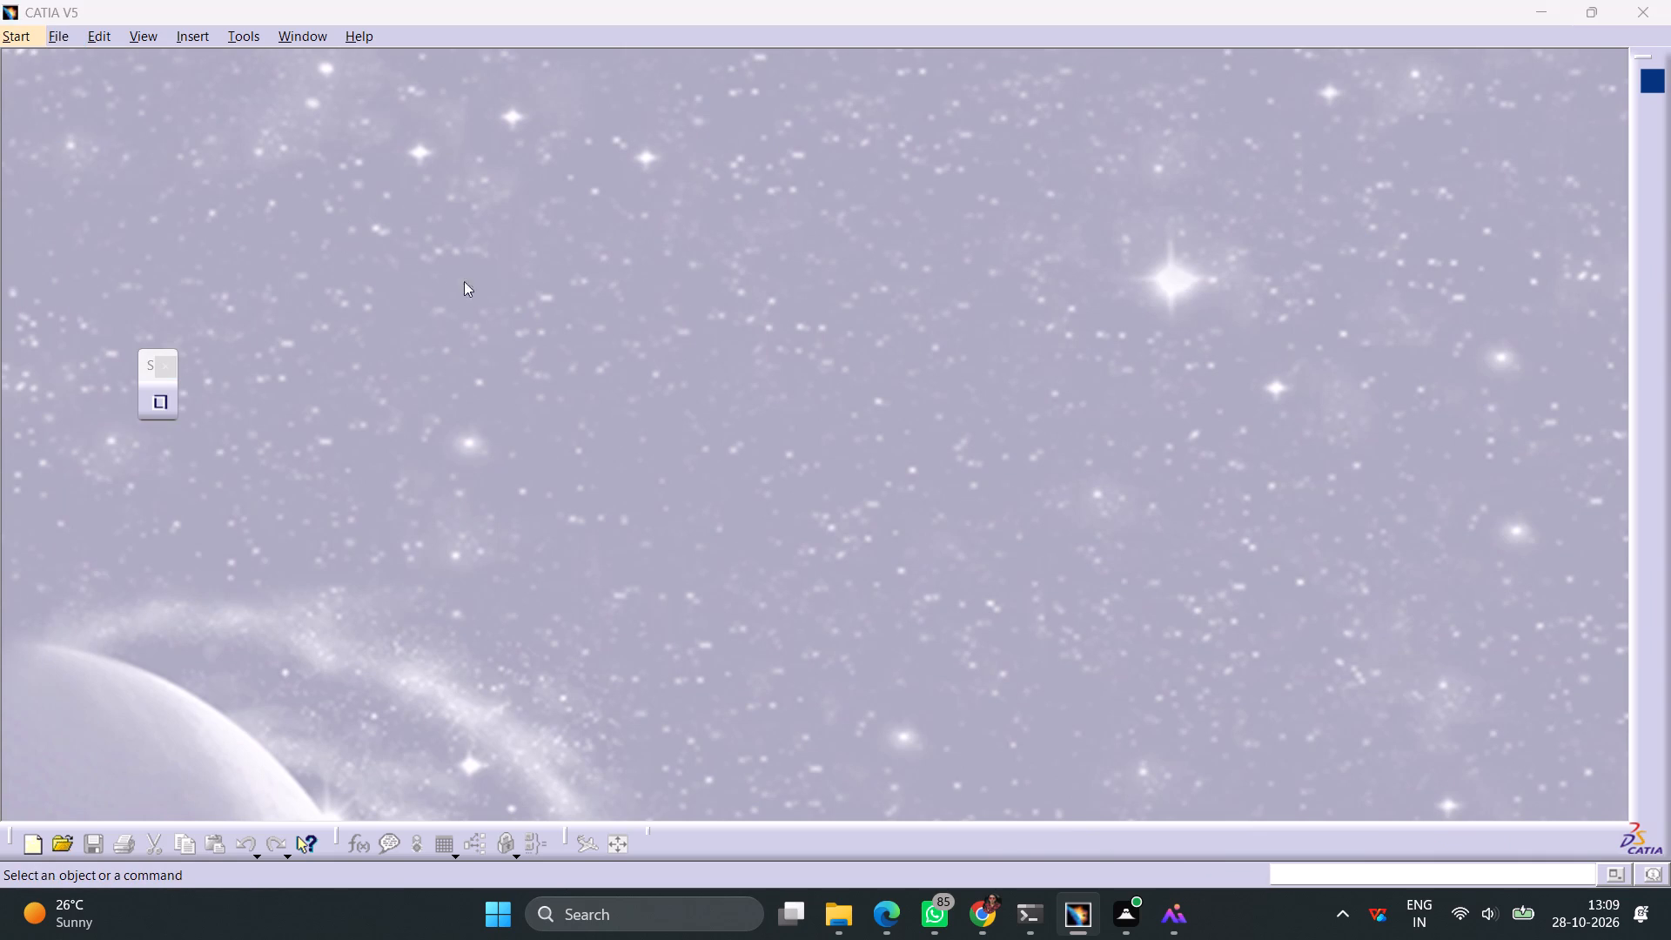
{"action": "left_click", "coordinate": [789, 369]}
{"action": "left_click", "coordinate": [1158, 639]}
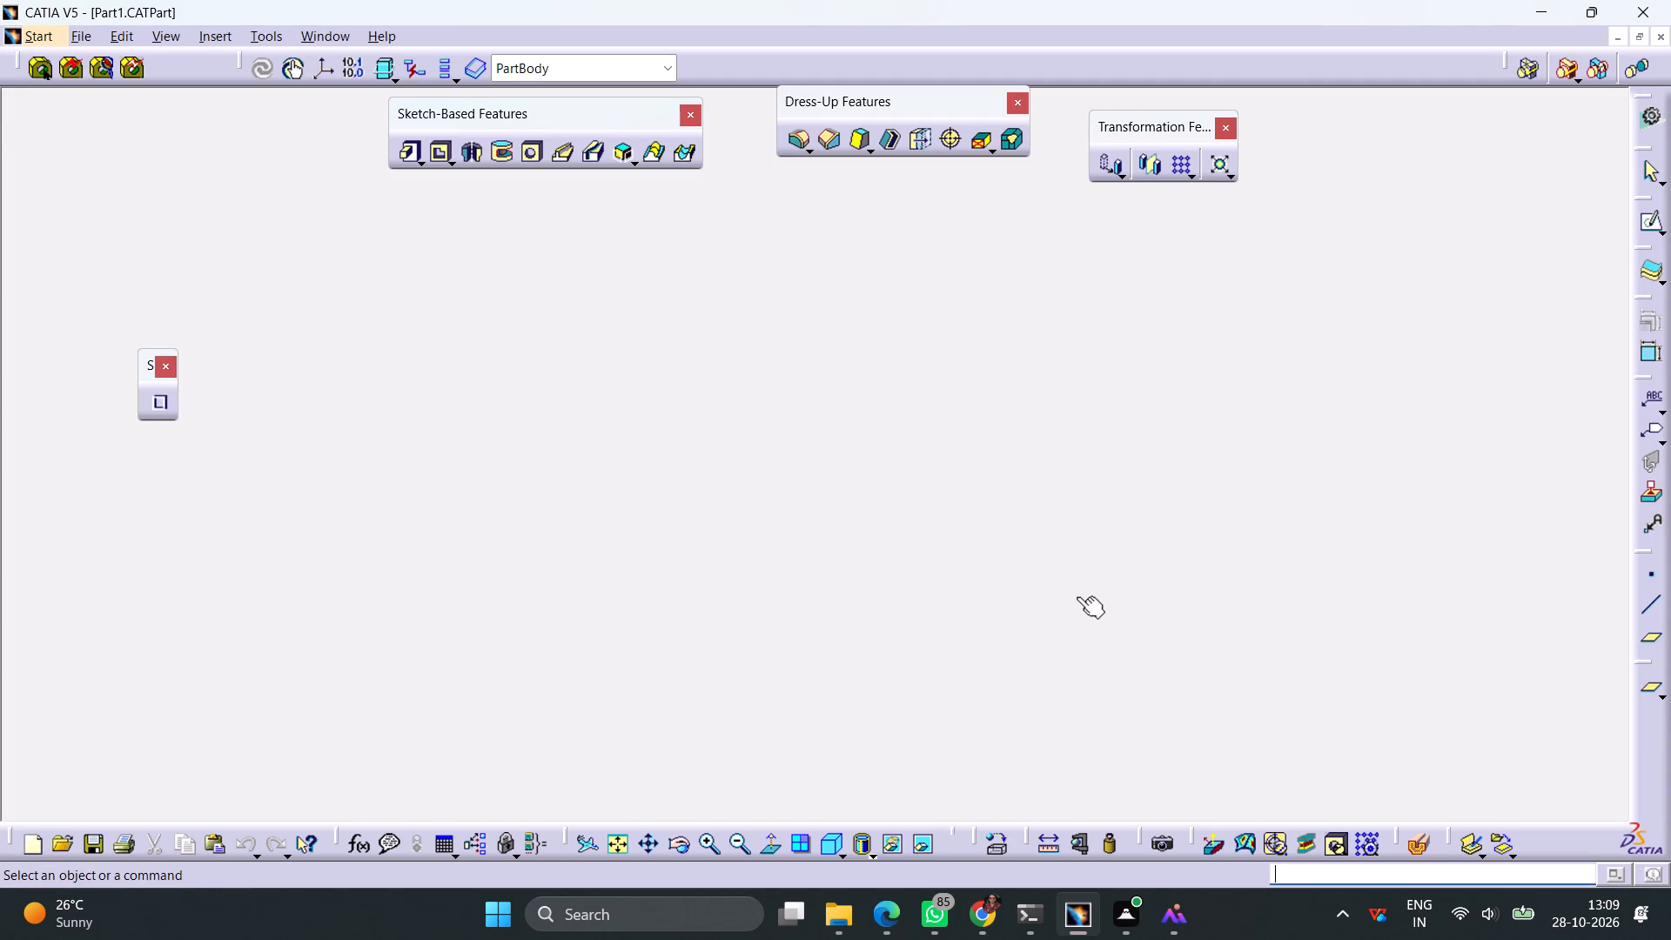
Create a new drawing with the ISO standard and an A2 ISO landscape sheet.
{"action": "key", "text": "ctrl+n"}
{"action": "key", "text": "d"}
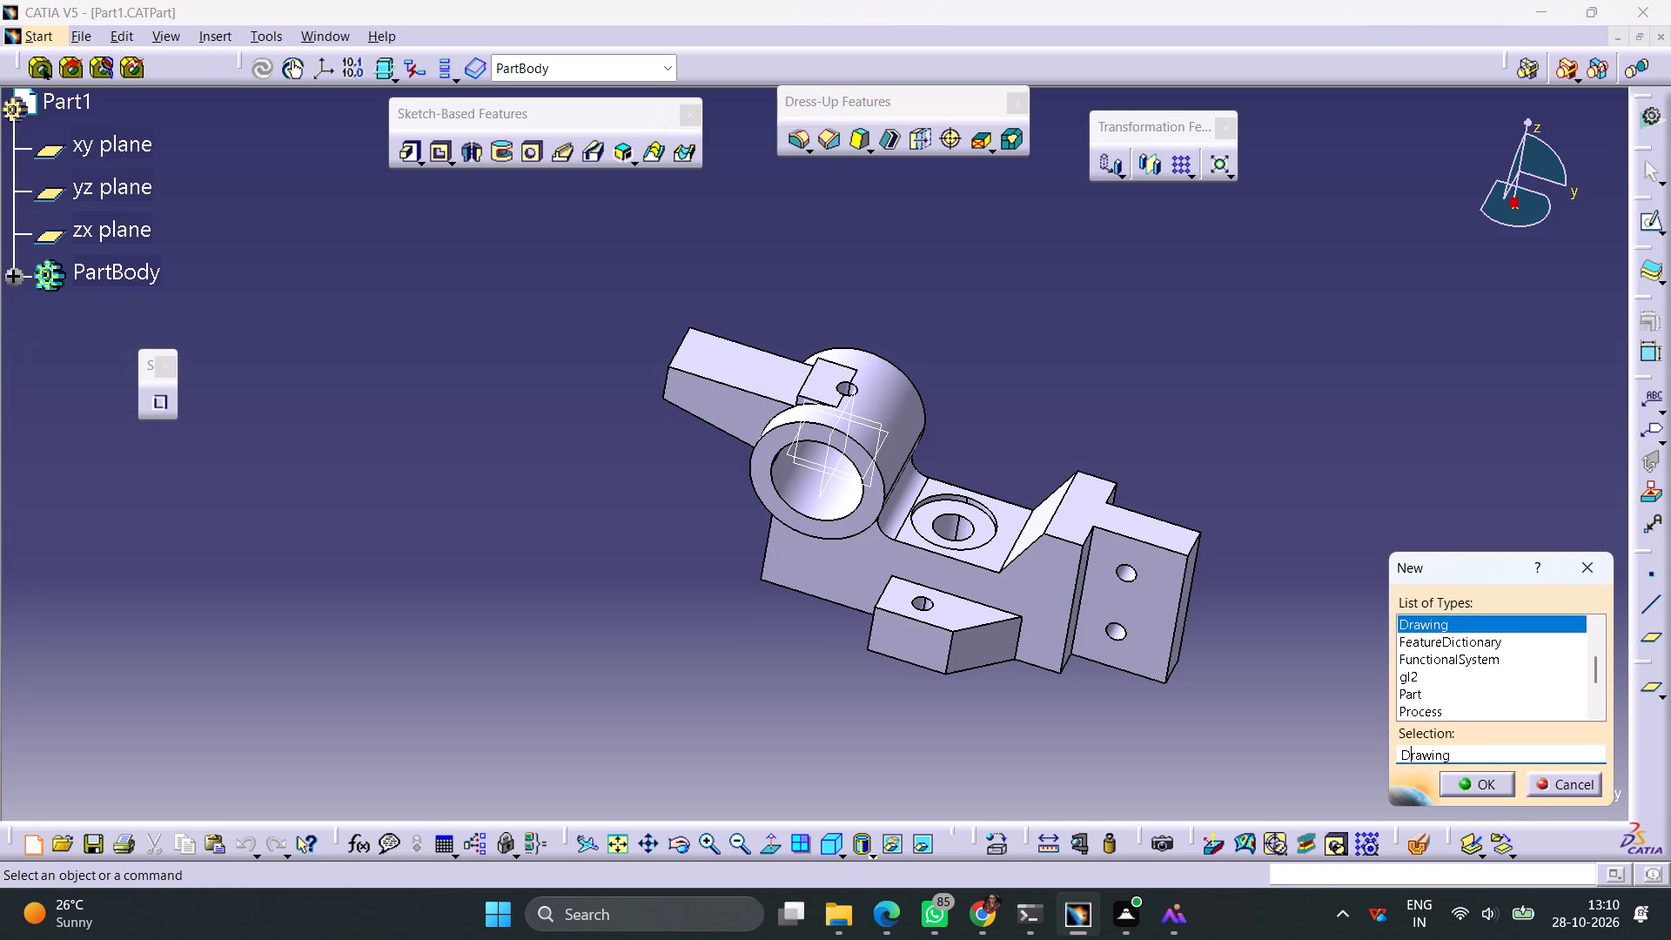
{"action": "key", "text": "Return"}
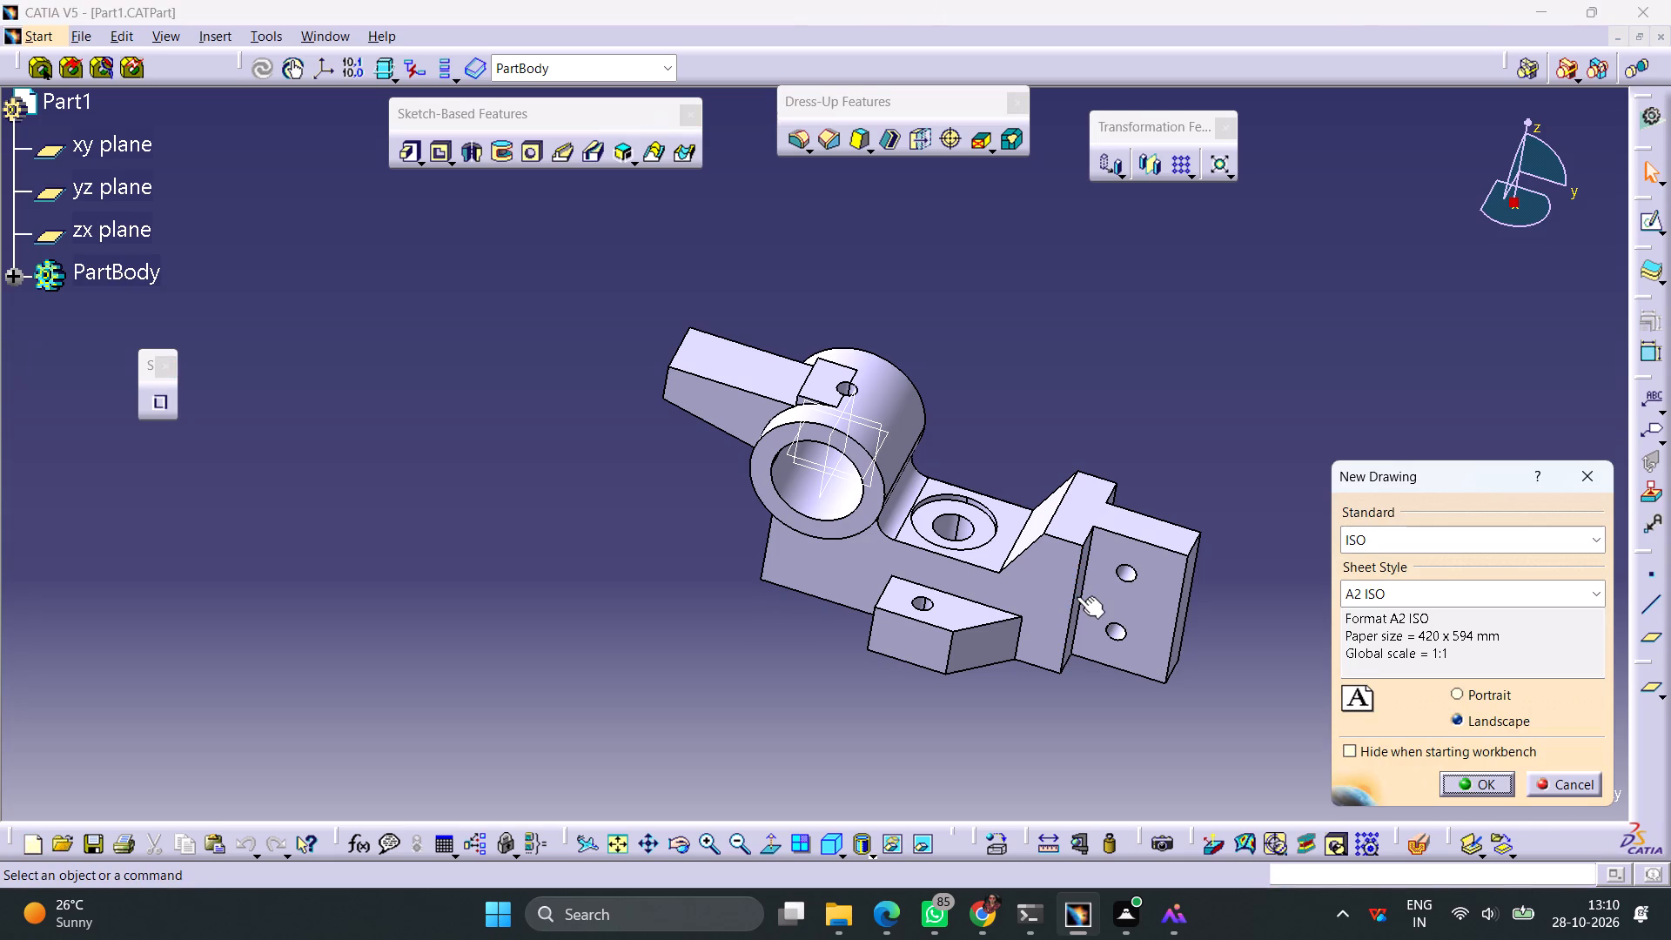
{"action": "key", "text": "Return"}
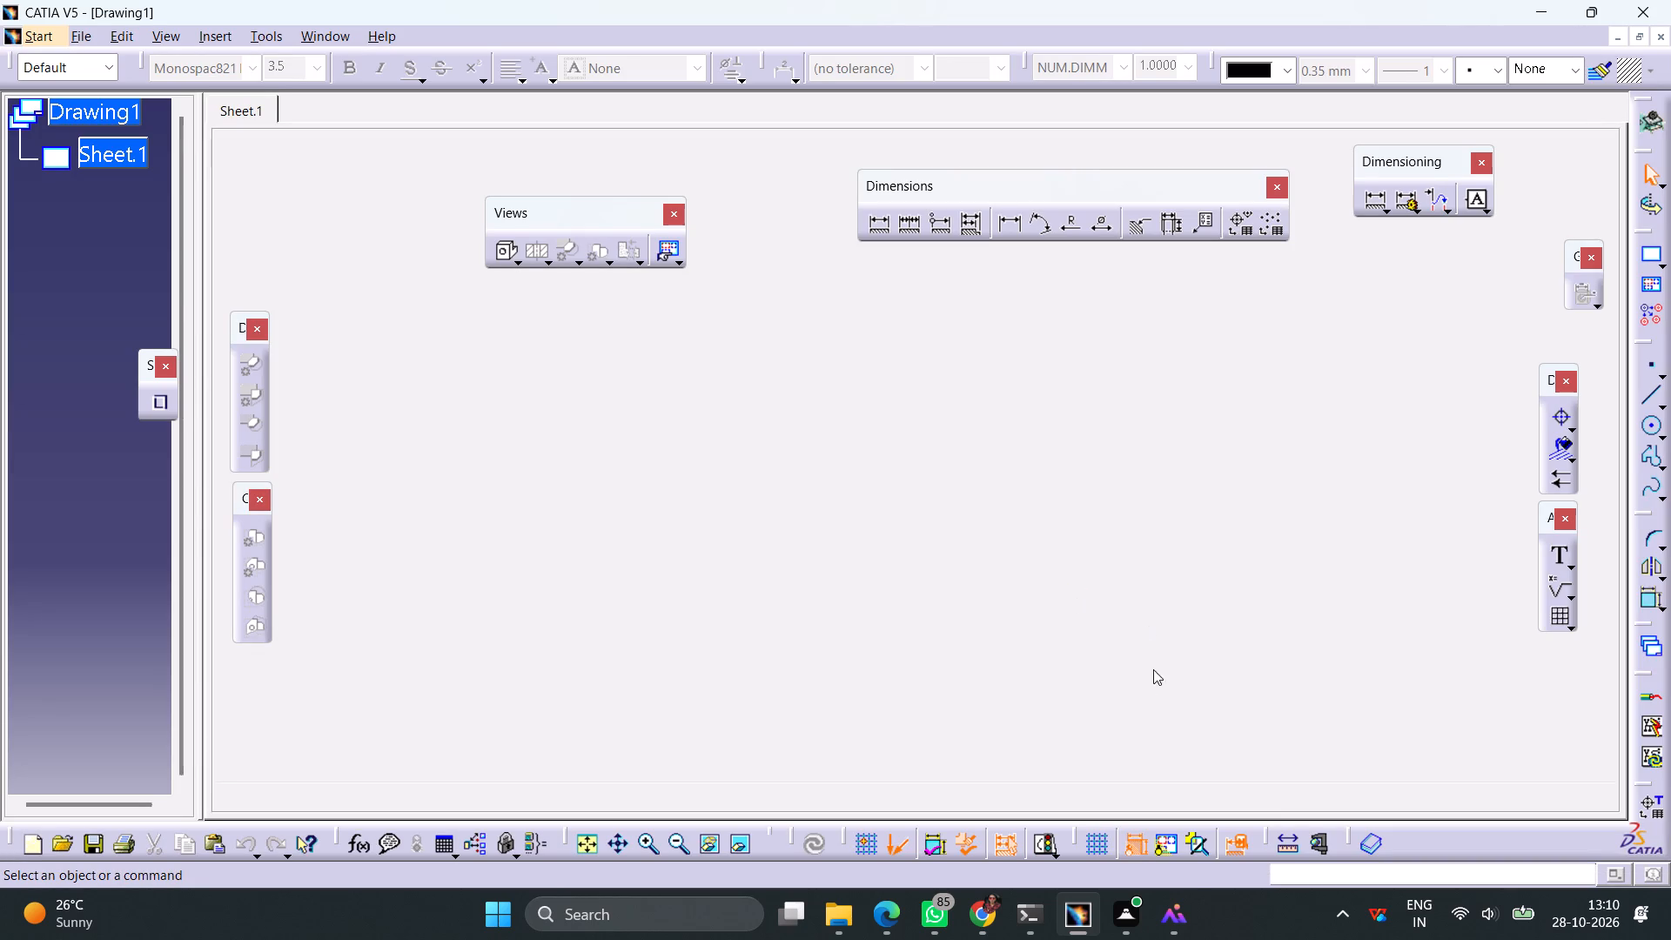
Show the grid on the sheet and toggle the display of view frames.
{"action": "left_click", "coordinate": [1104, 838]}
{"action": "left_click", "coordinate": [1173, 849]}
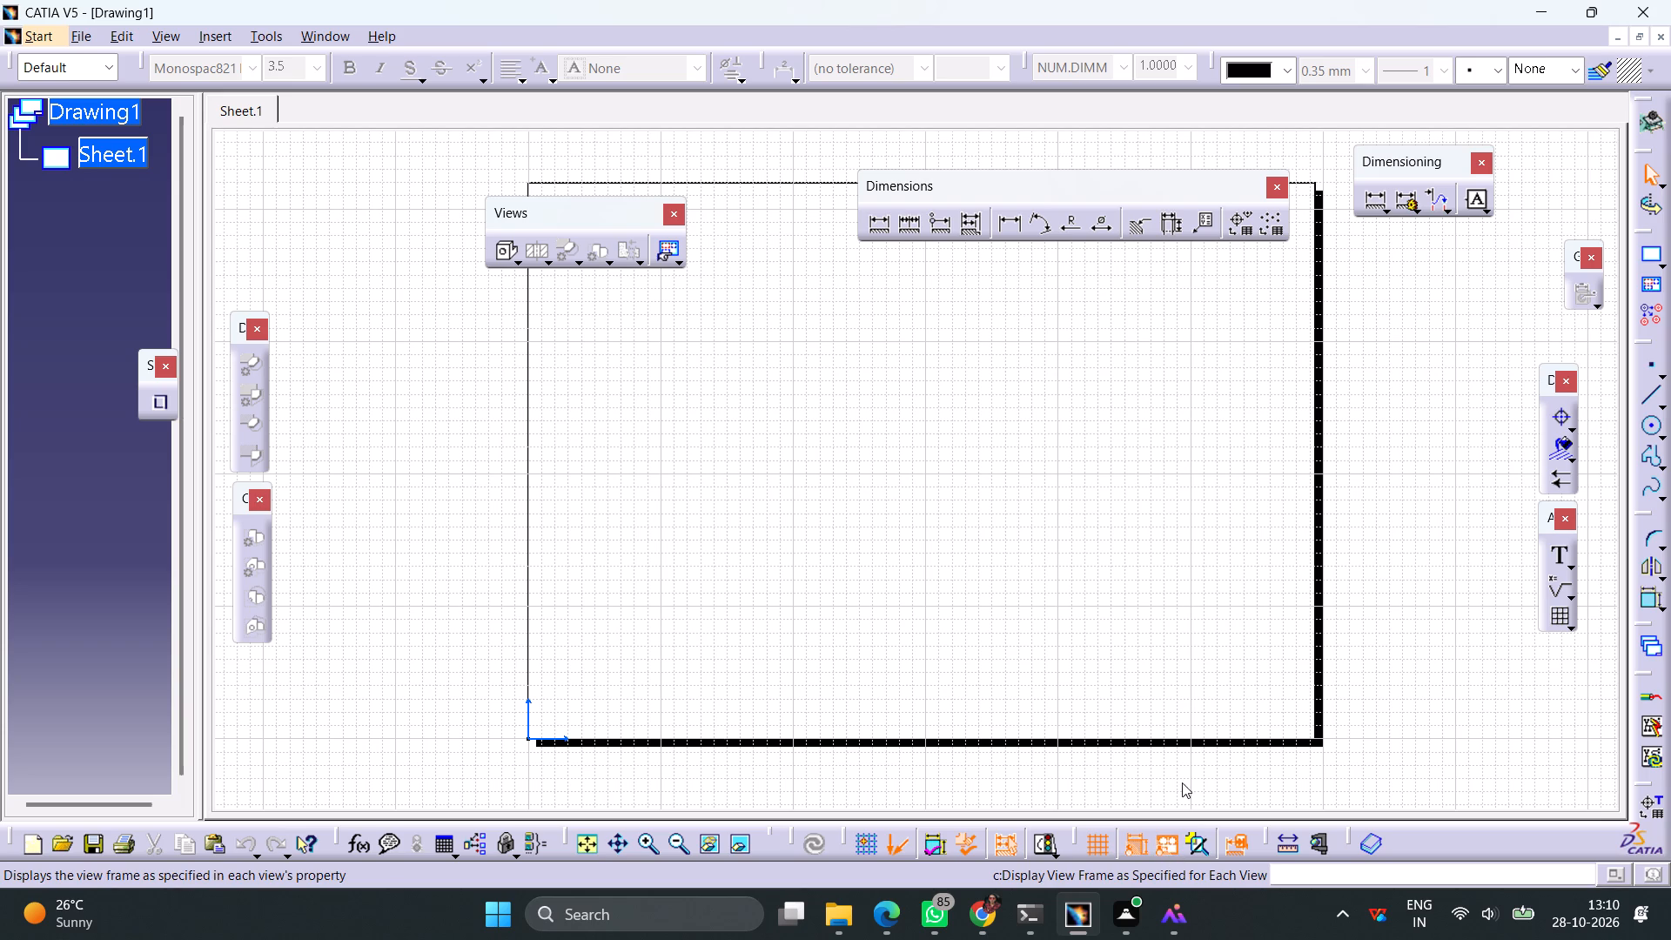
Set Sheet.1's projection method to third angle standard.
{"action": "right_click", "coordinate": [131, 159]}
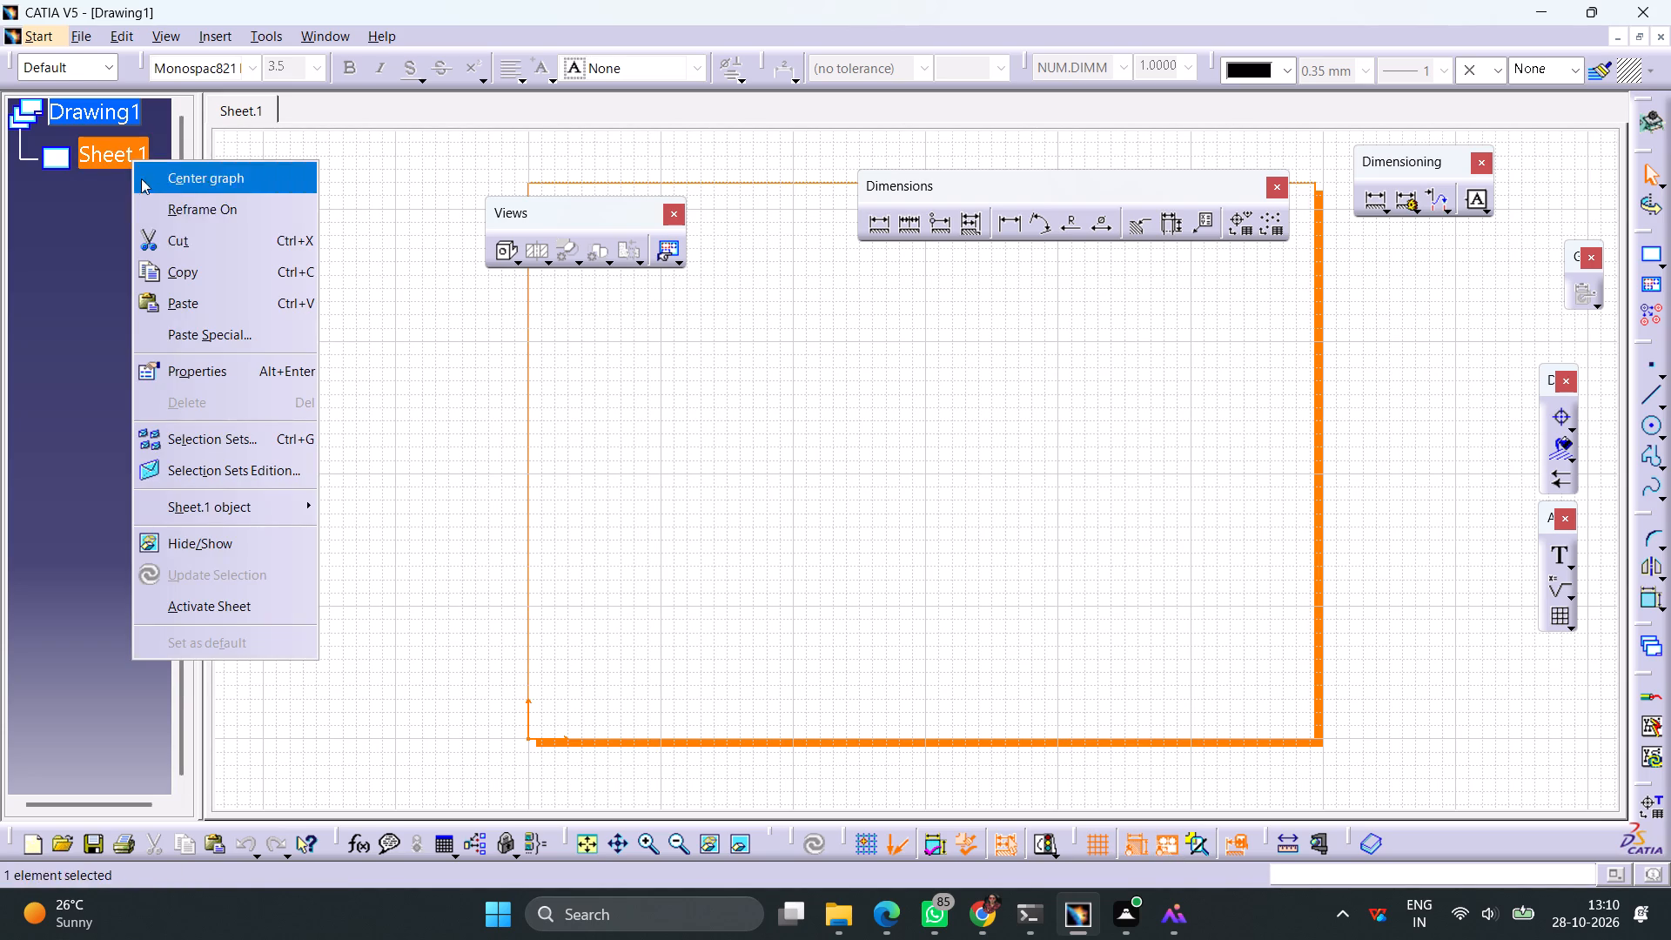
{"action": "left_click", "coordinate": [199, 369]}
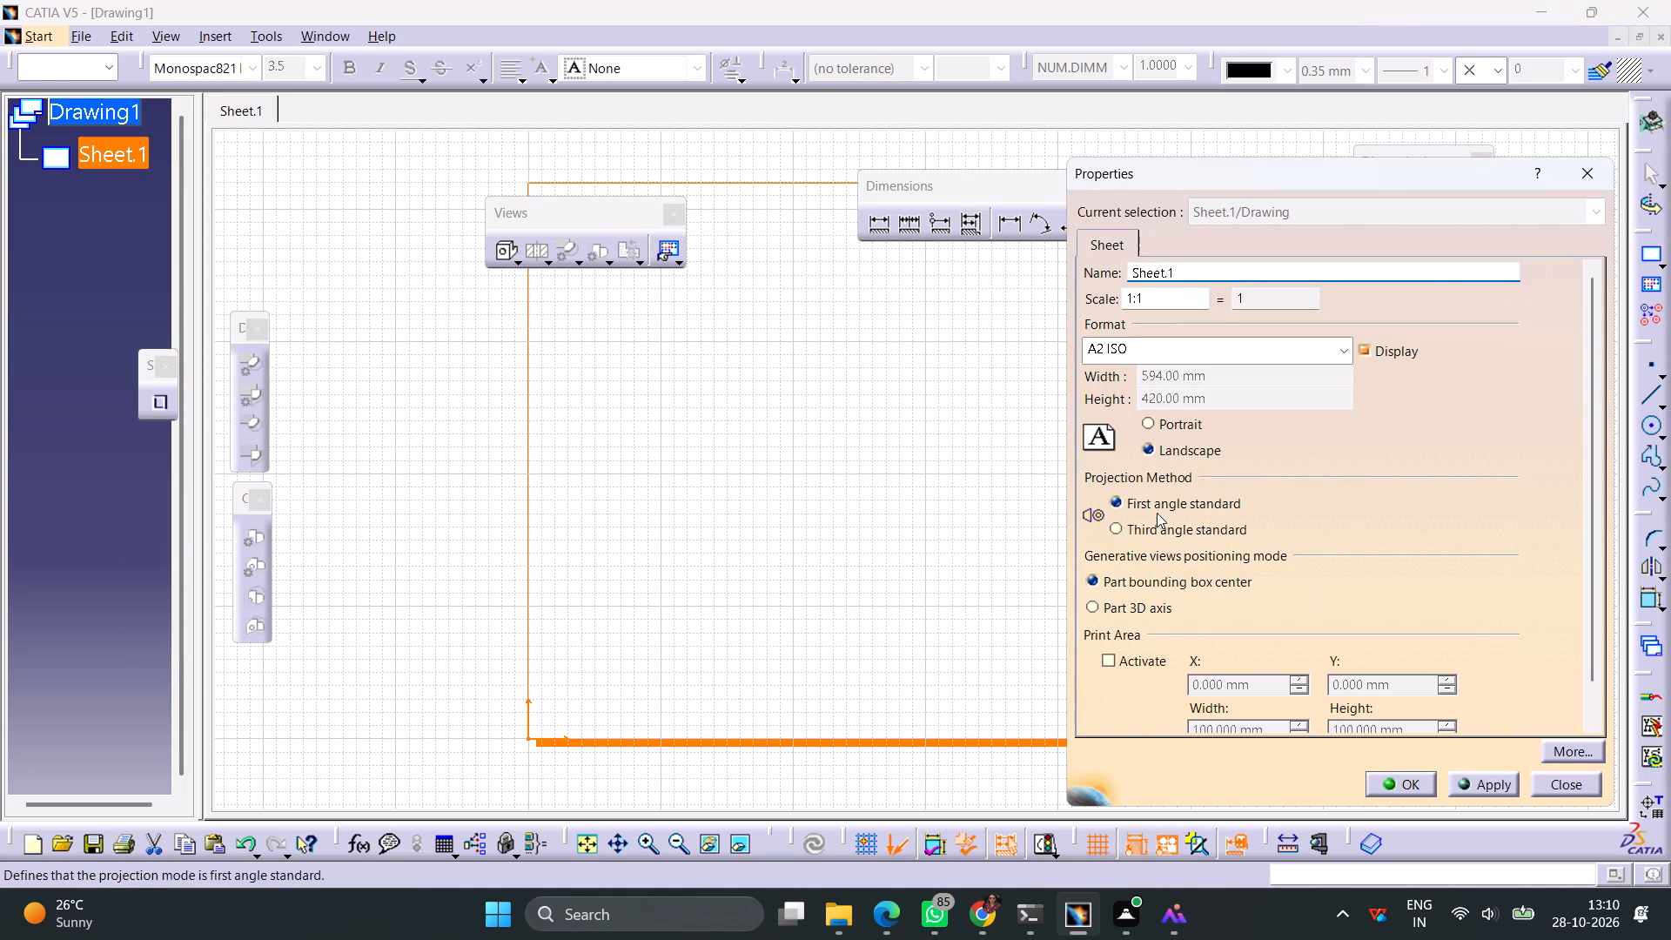
{"action": "left_click", "coordinate": [1141, 534]}
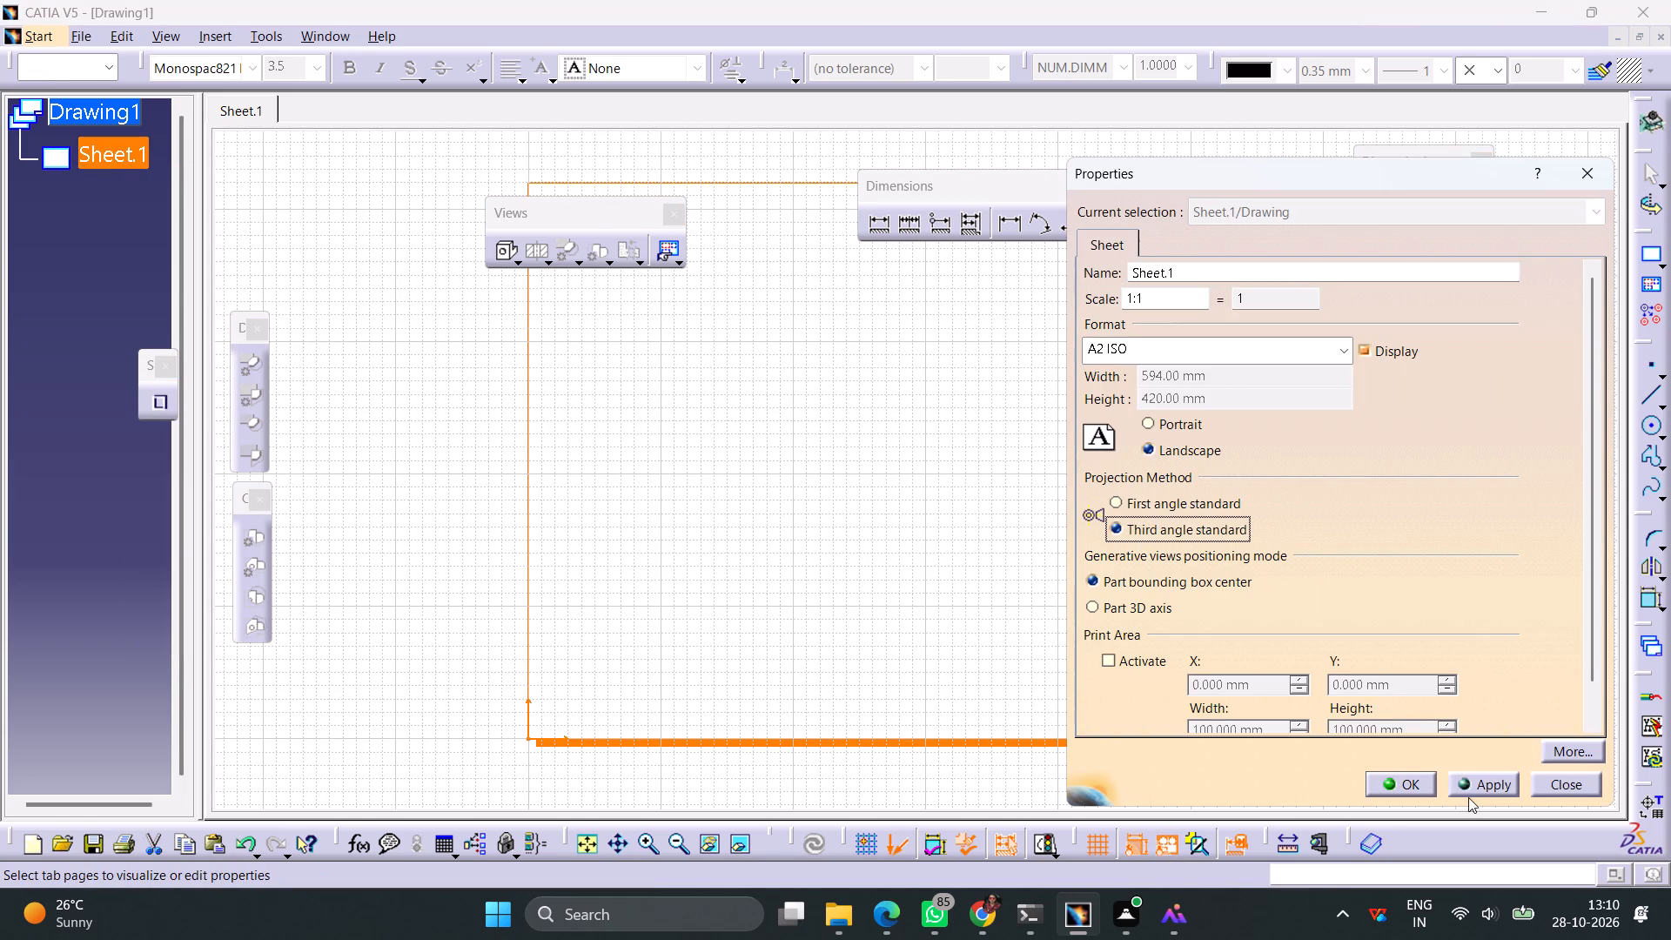
{"action": "left_click", "coordinate": [1469, 781]}
{"action": "left_click", "coordinate": [1404, 786]}
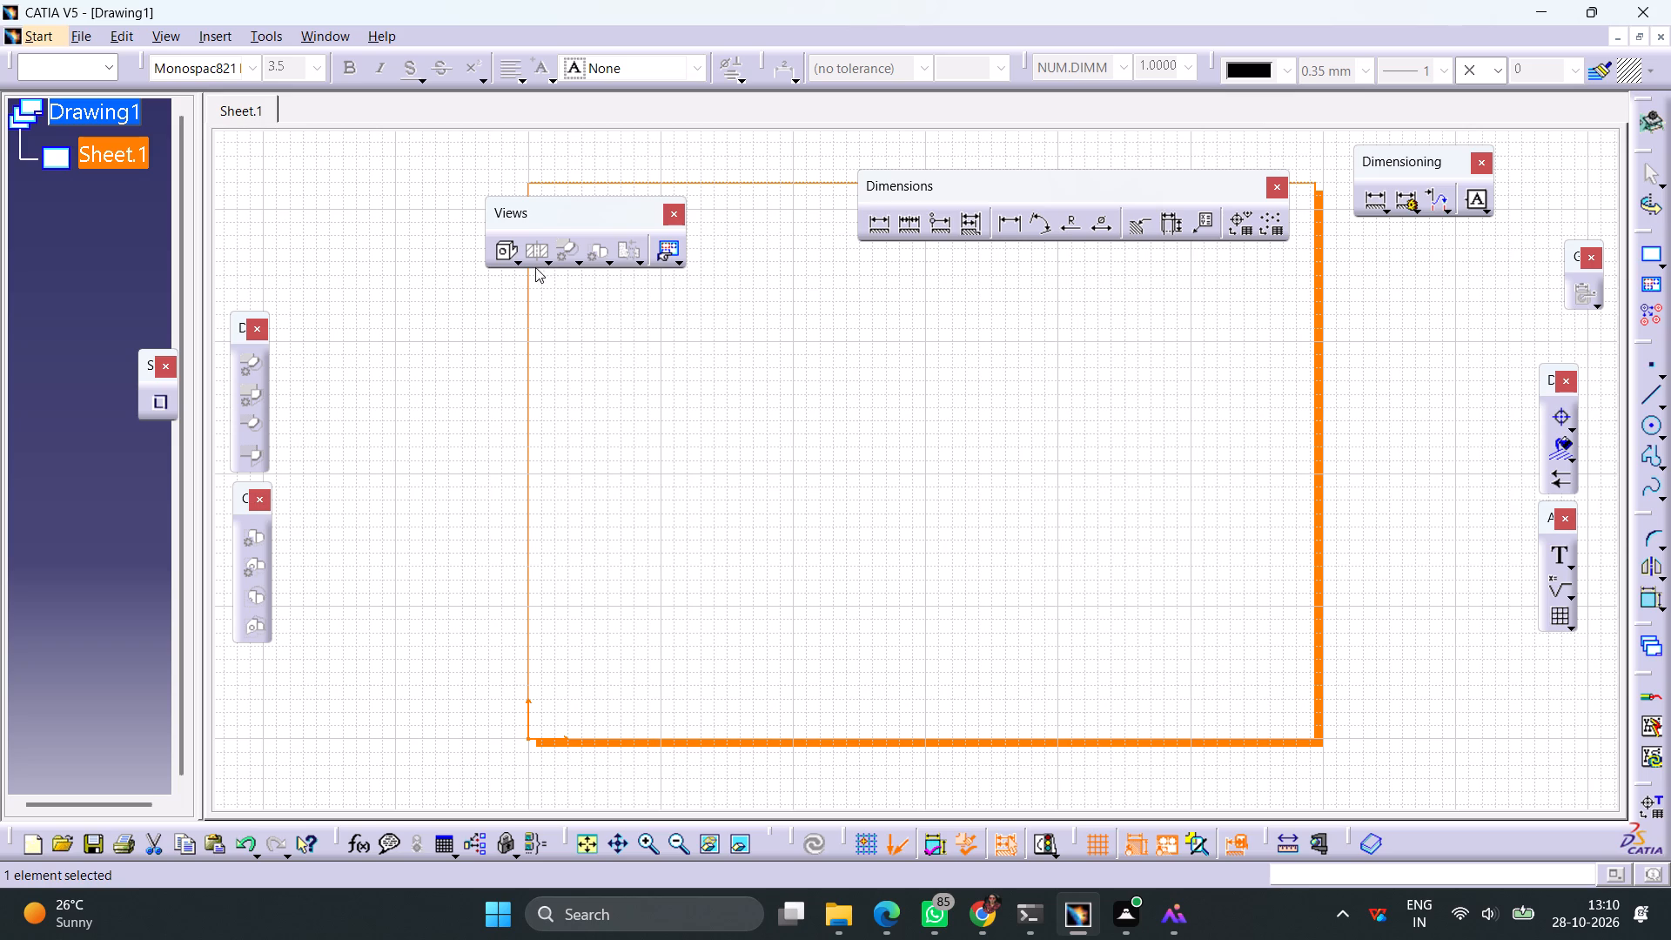
Switch to the sheet background and insert a frame with title block.
{"action": "left_click", "coordinate": [518, 262]}
{"action": "left_click", "coordinate": [554, 287]}
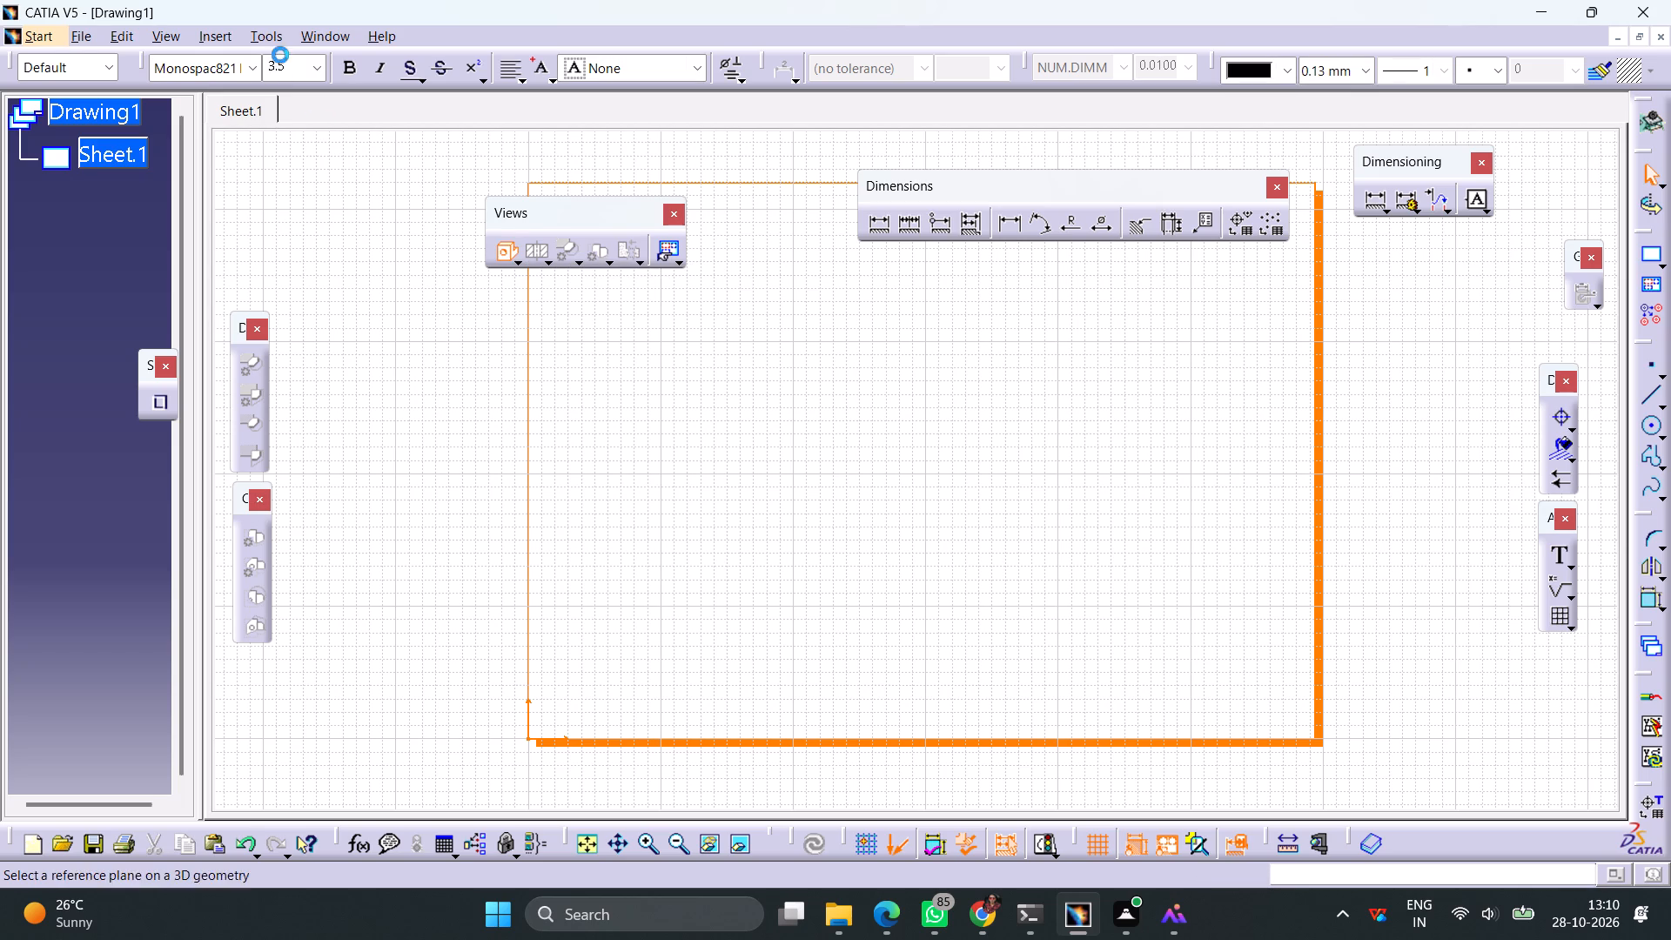
{"action": "left_click", "coordinate": [129, 33]}
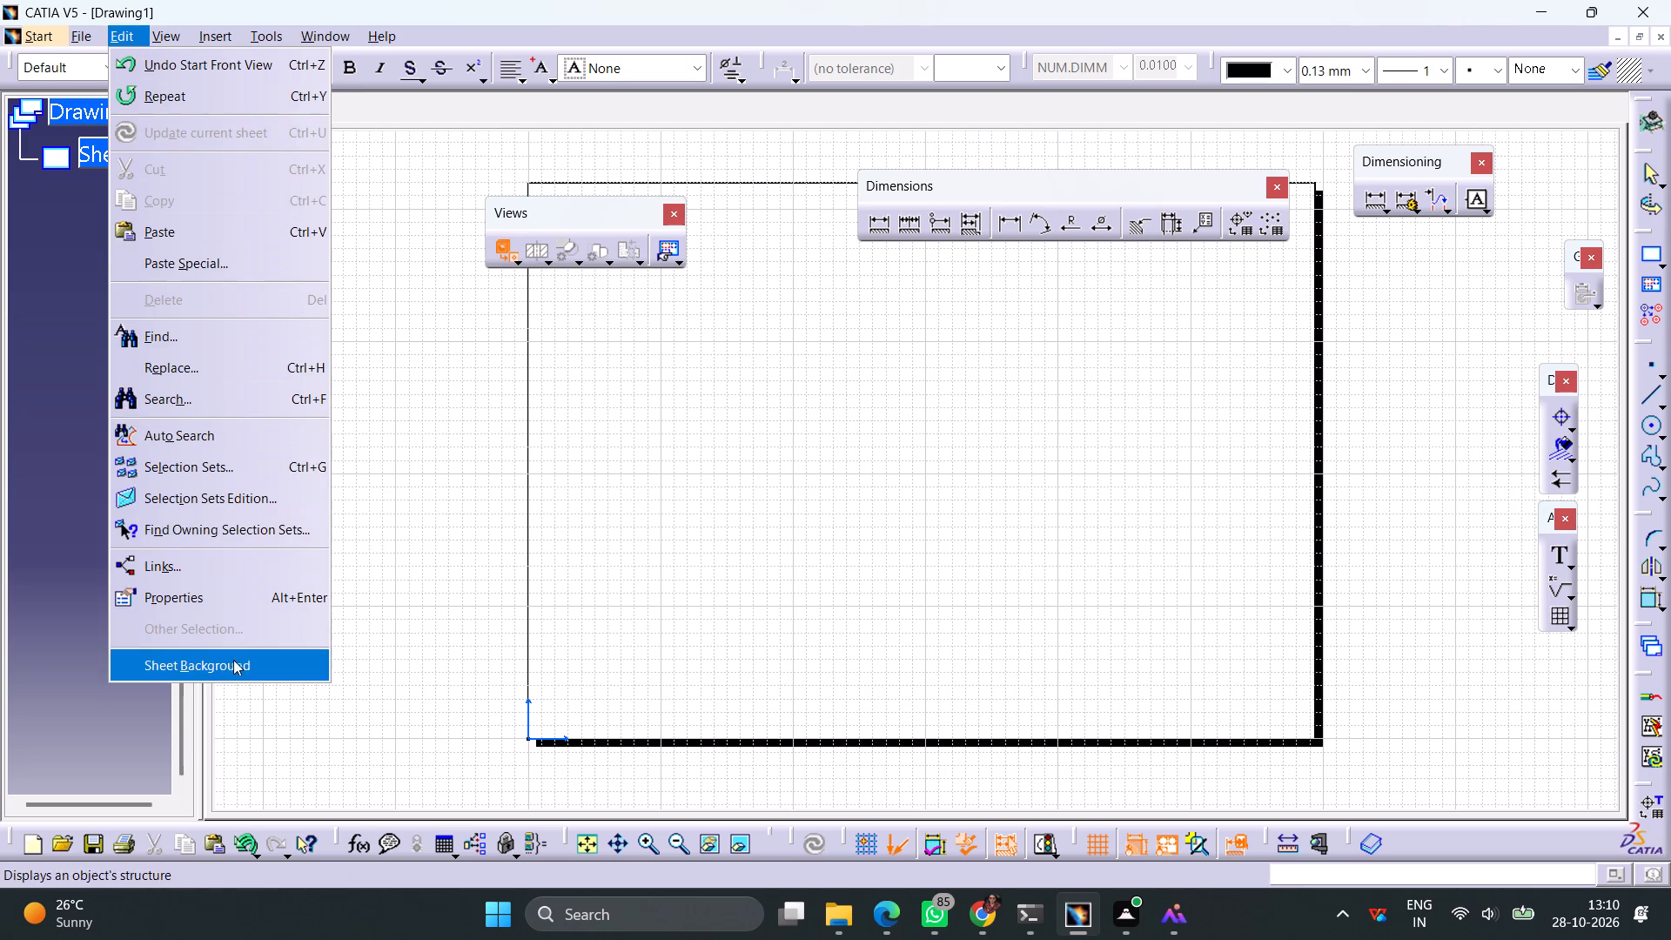
{"action": "left_click", "coordinate": [232, 661]}
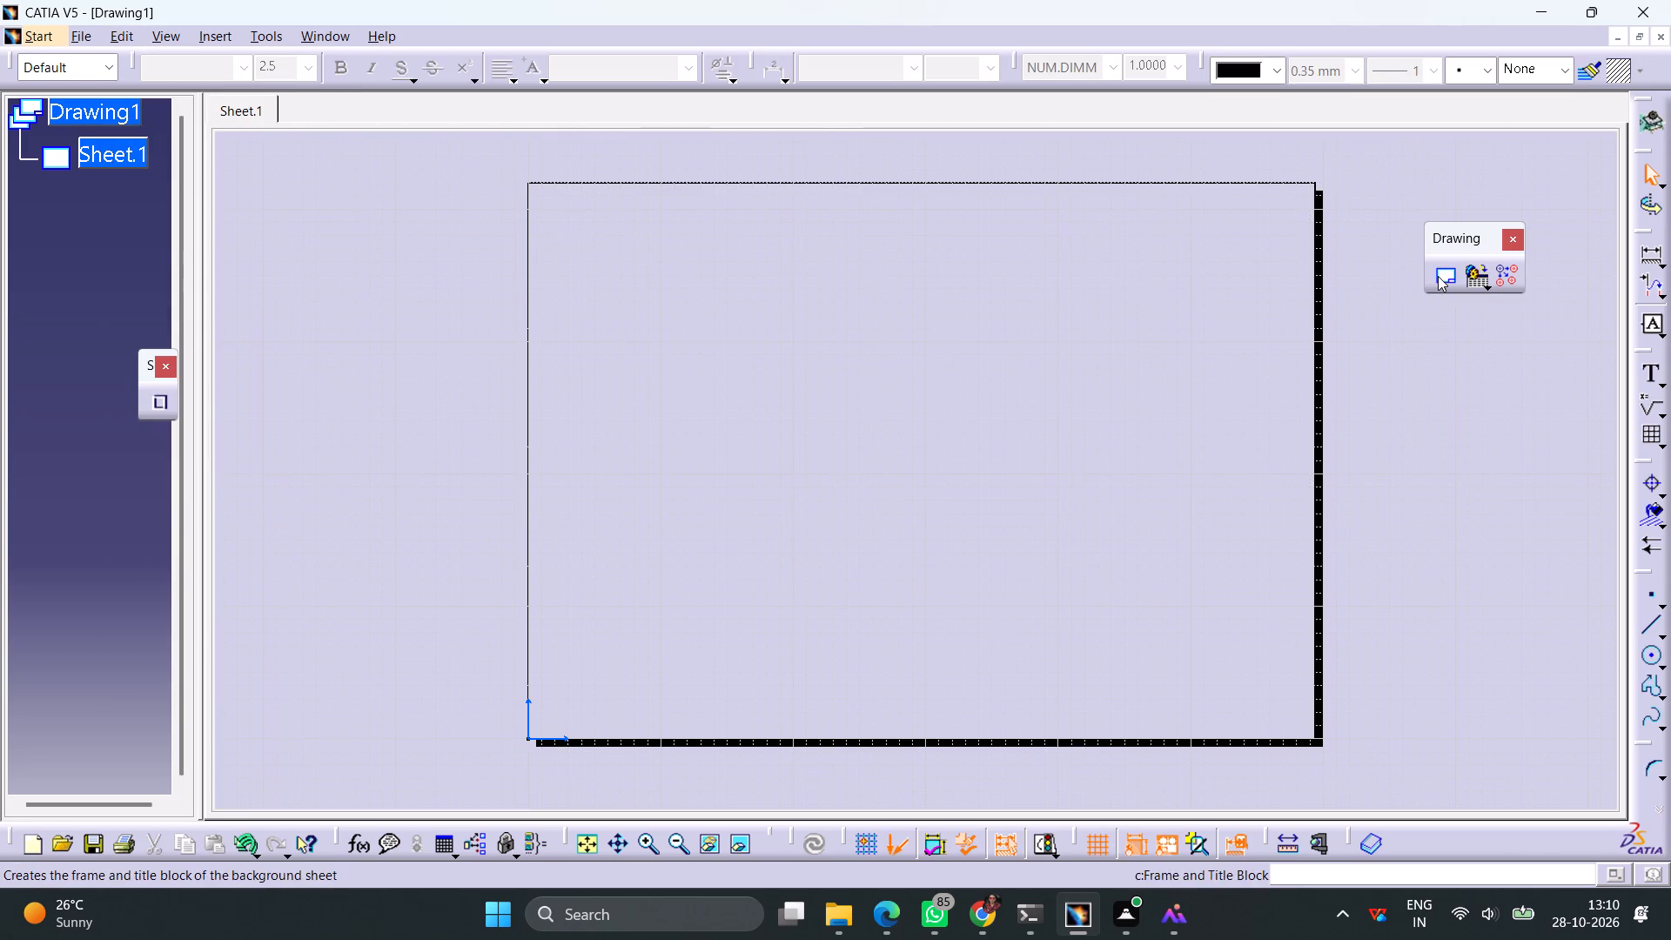
{"action": "left_click", "coordinate": [1438, 276]}
{"action": "left_click", "coordinate": [1453, 853]}
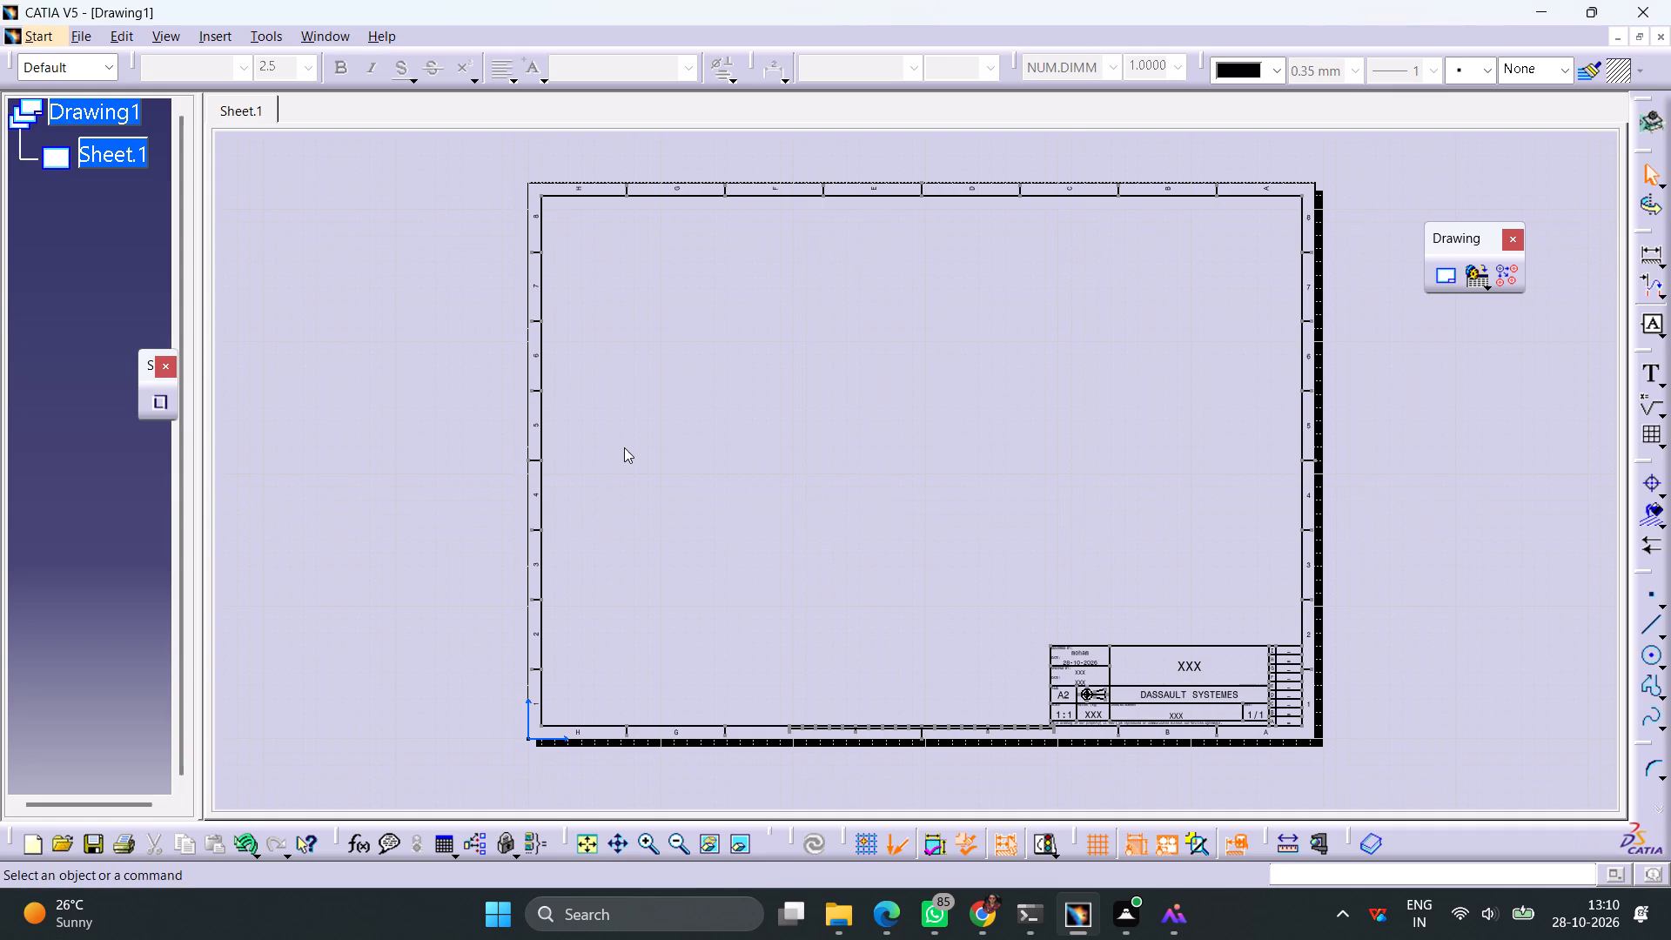
Set the title text in the title block to INTERNSHIP.
{"action": "double_click", "coordinate": [1191, 668]}
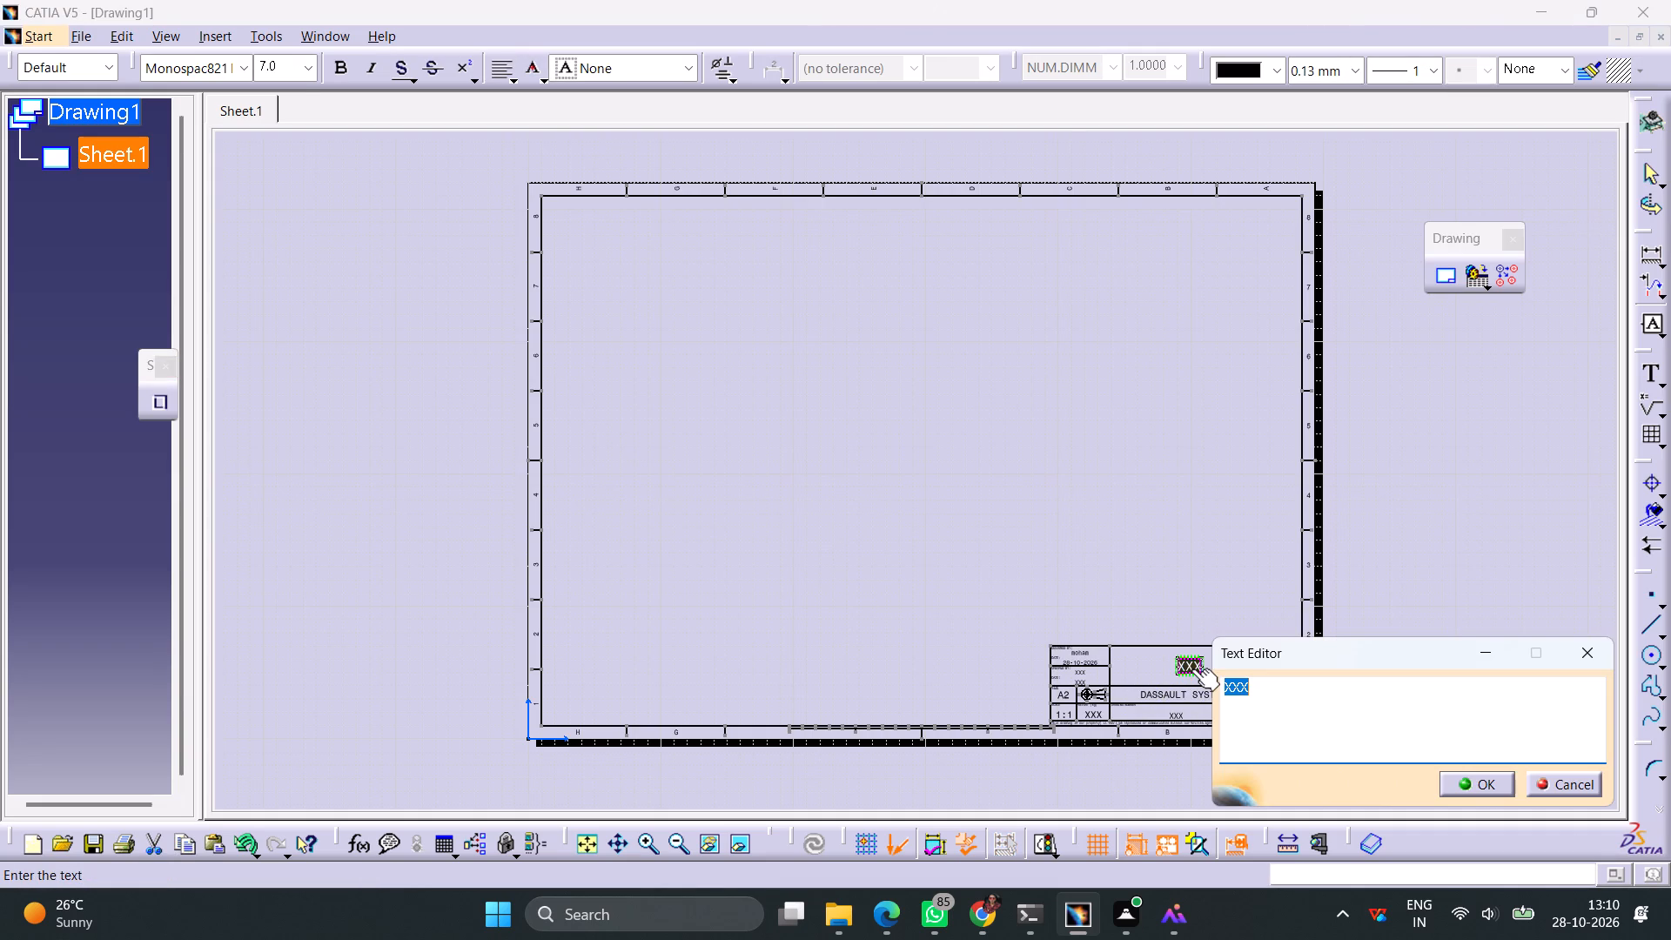
{"action": "type", "text": "INTERNSHIP"}
{"action": "key", "text": "Return"}
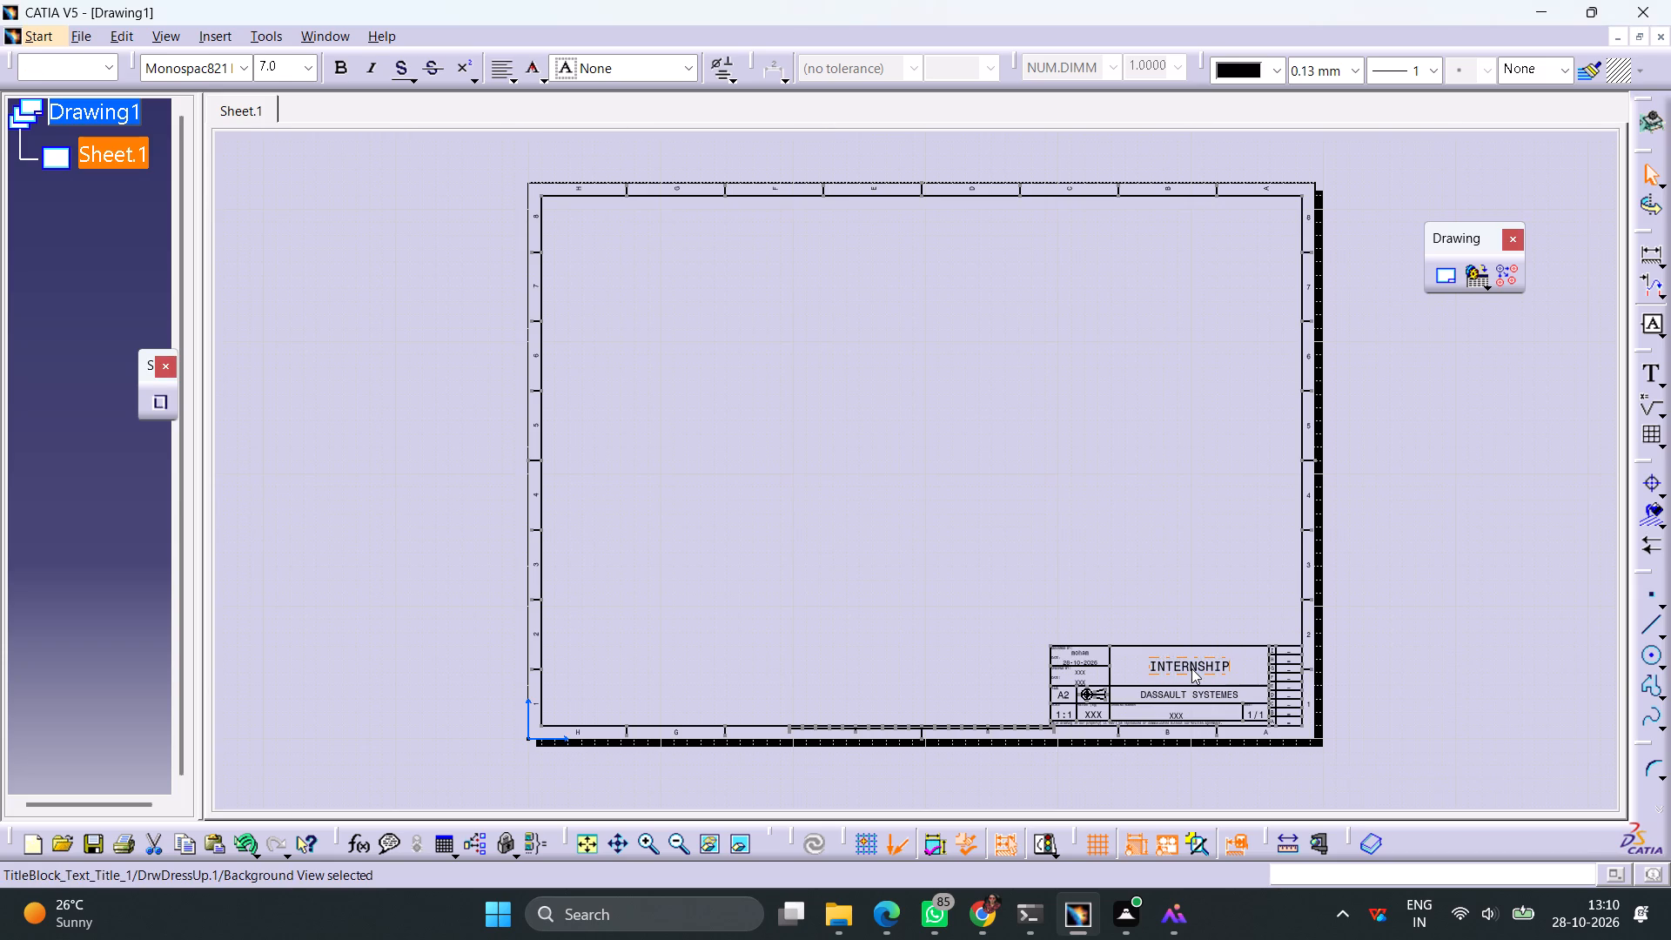
Replace the entry in the title block's Designed By field with the designer's name.
{"action": "middle_click_drag", "start_coordinate": [1204, 753], "coordinate": [1227, 634], "text": "ctrl"}
{"action": "middle_click_drag", "start_coordinate": [1246, 724], "coordinate": [1060, 332]}
{"action": "middle_click_drag", "start_coordinate": [1151, 465], "coordinate": [1024, 358]}
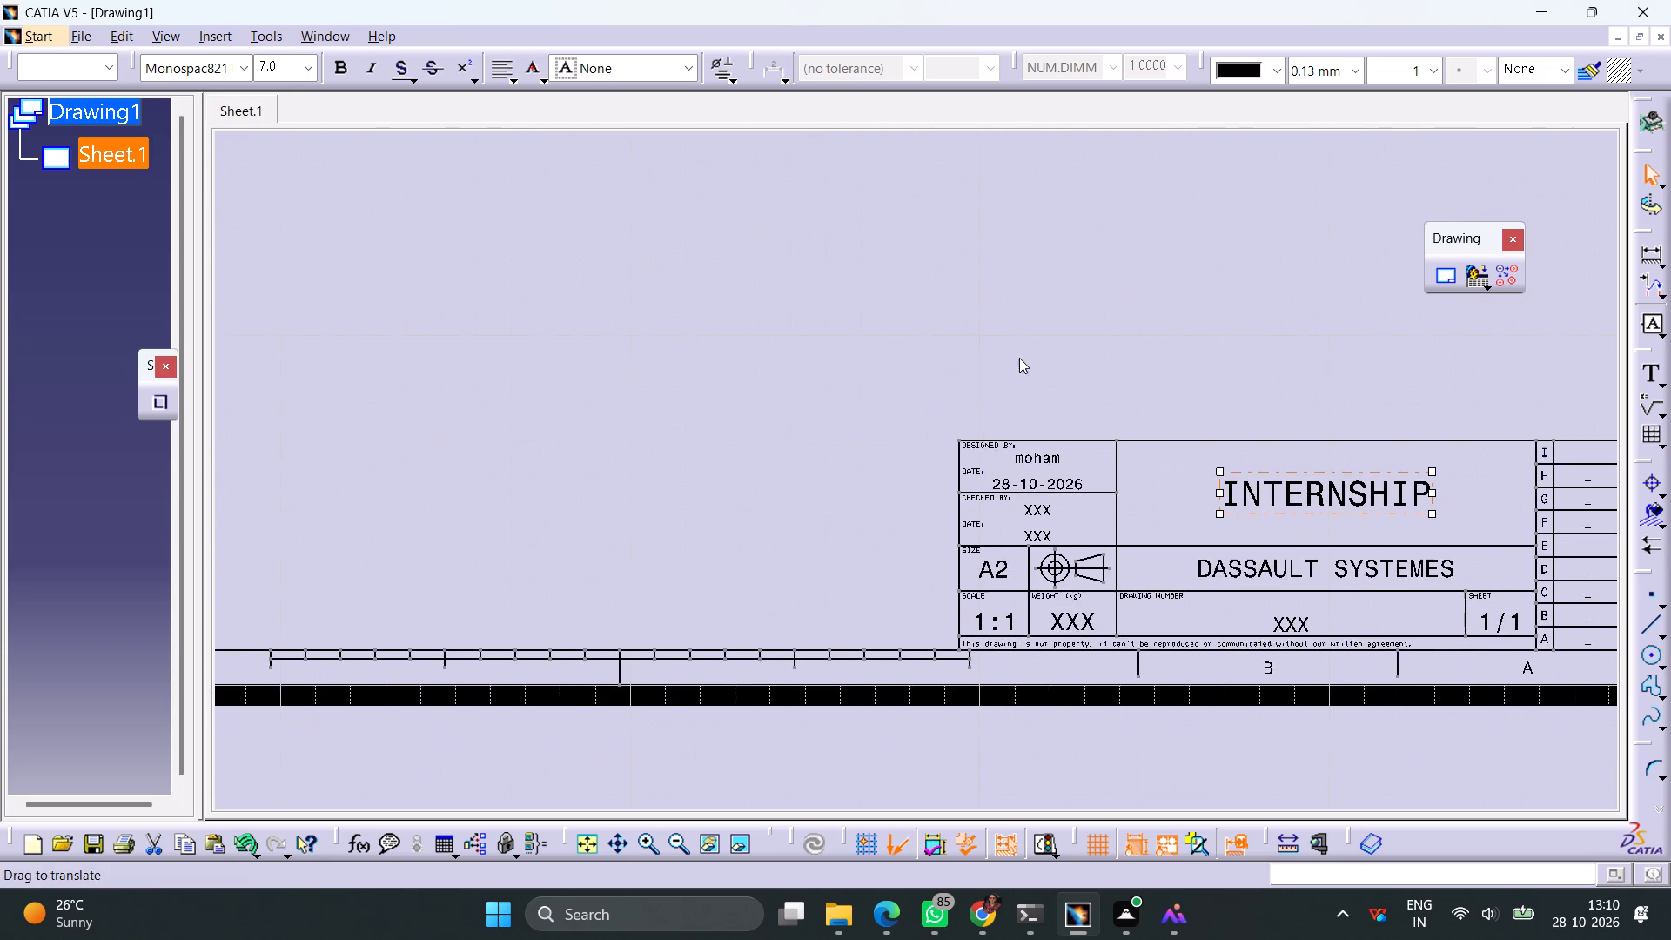
{"action": "double_click", "coordinate": [1045, 455]}
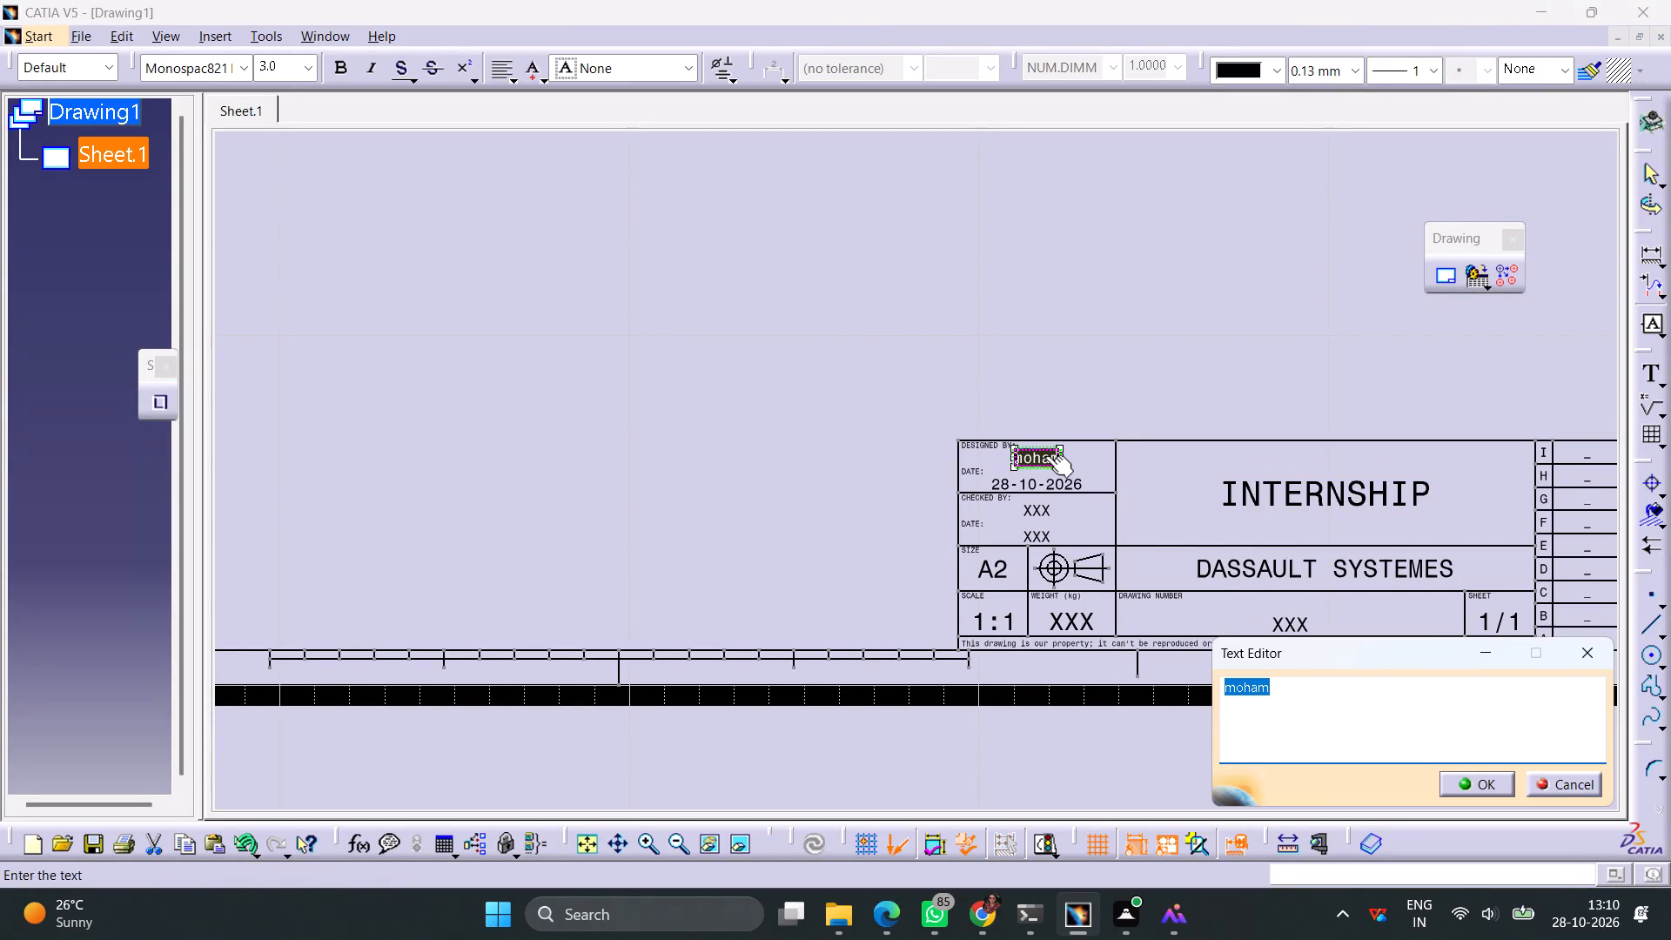
{"action": "type", "text": "alib"}
{"action": "key", "text": "Return"}
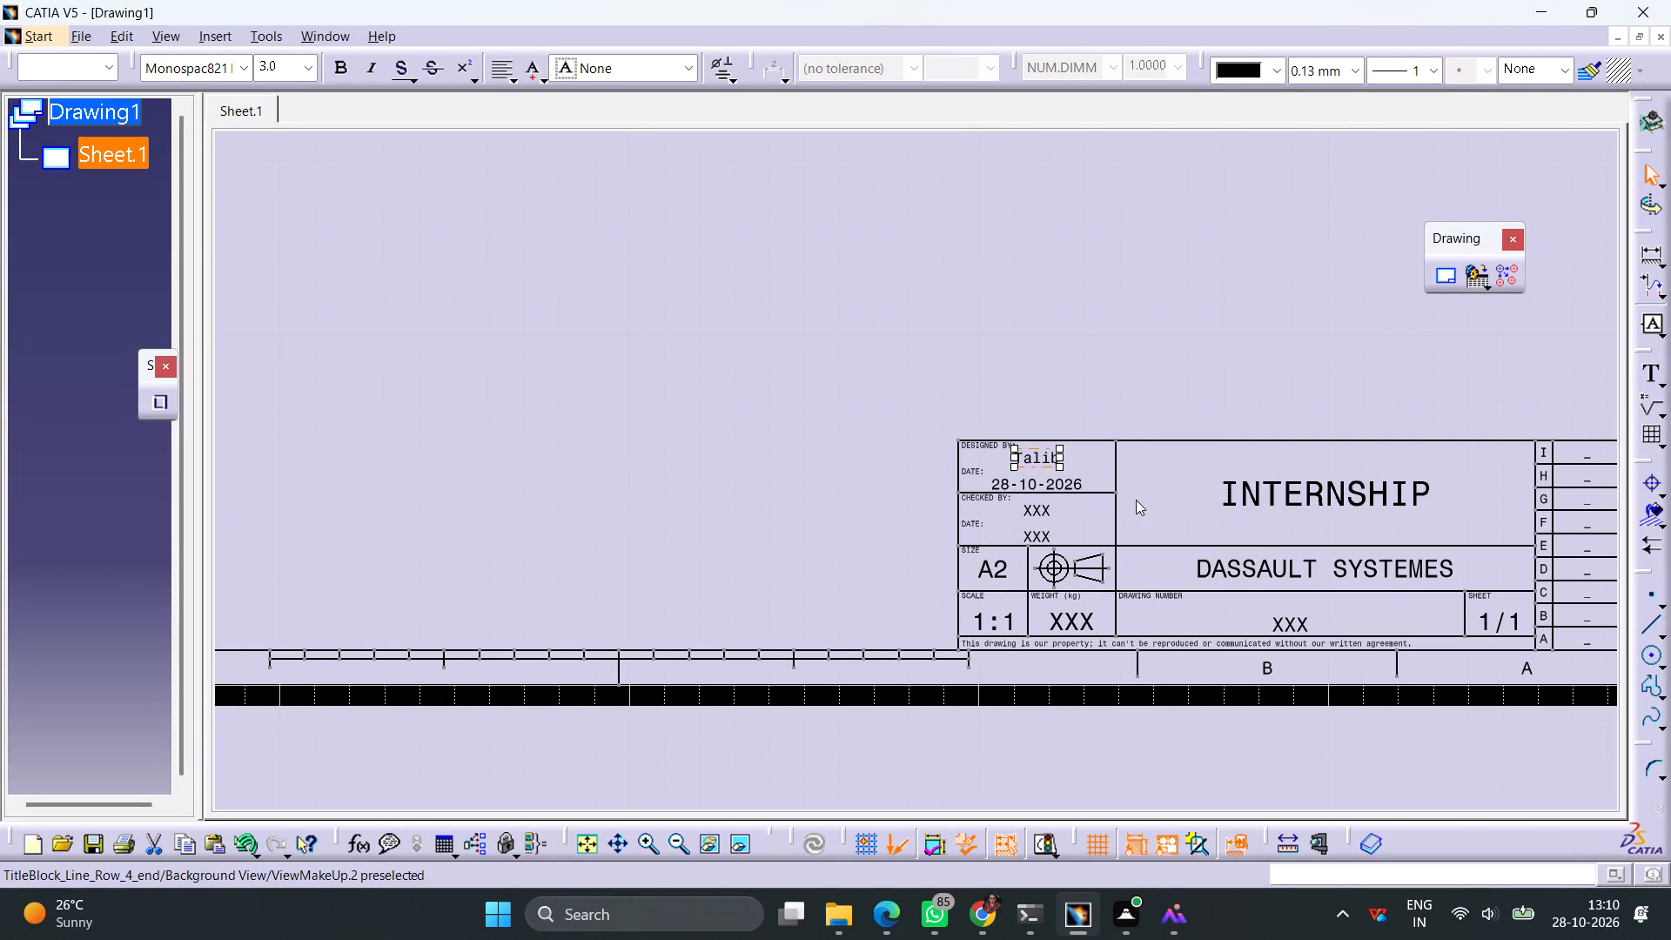
Replace the company text DASSAULT SYSTEMES in the title block with Part Model.
{"action": "double_click", "coordinate": [1293, 567]}
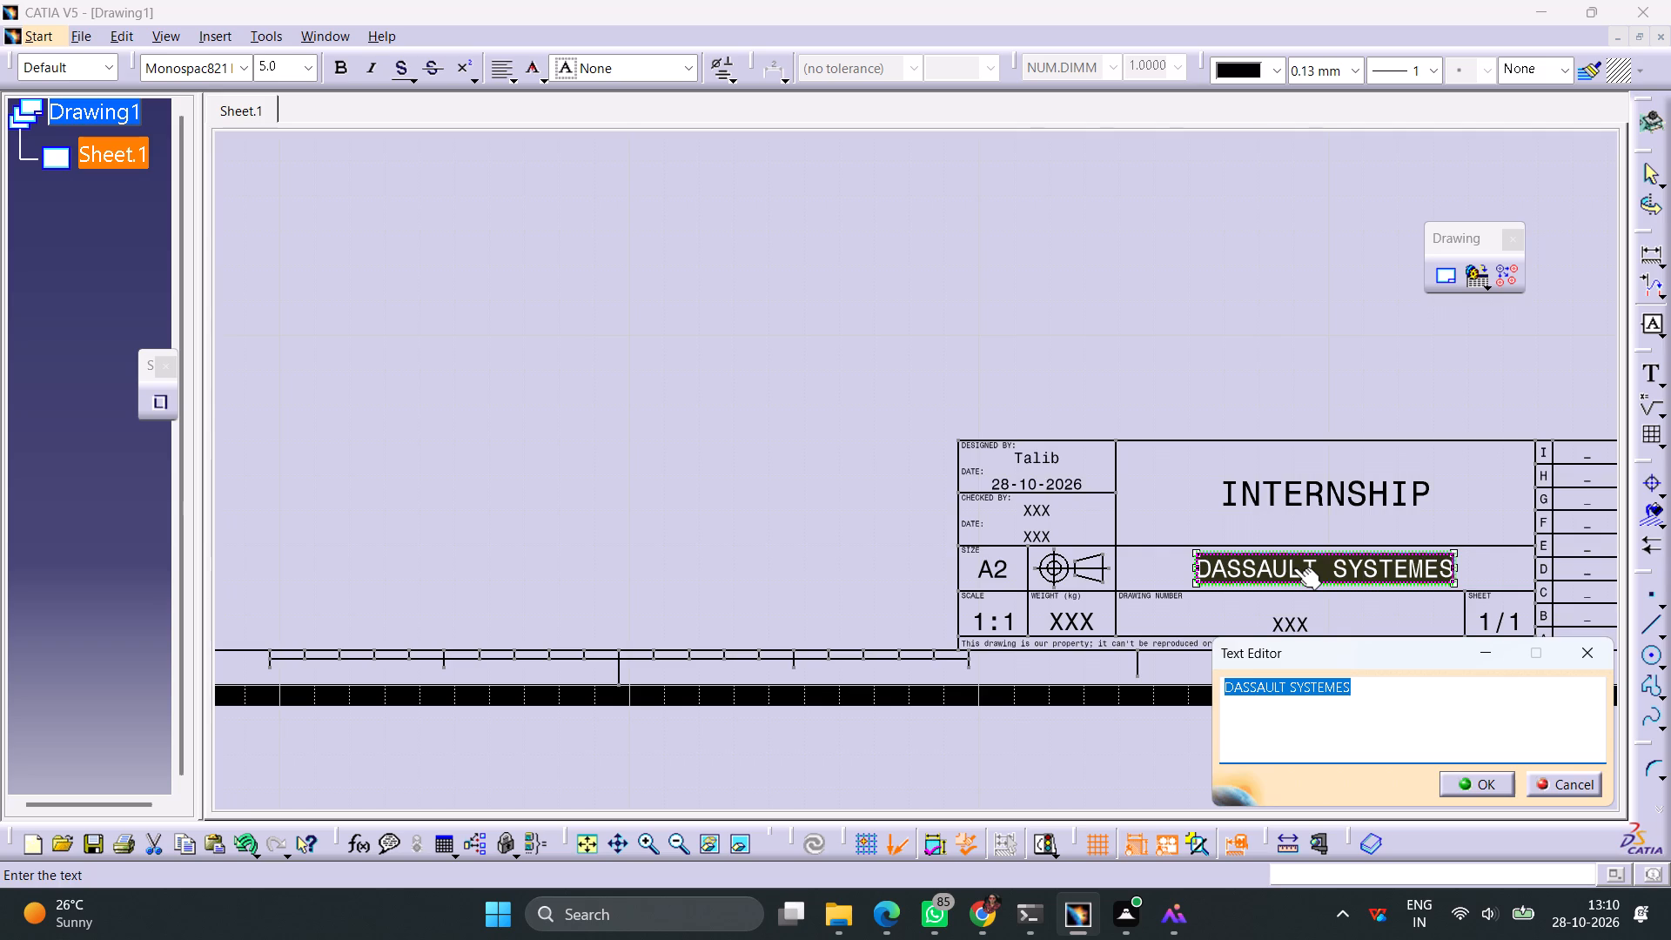
{"action": "key", "text": "p"}
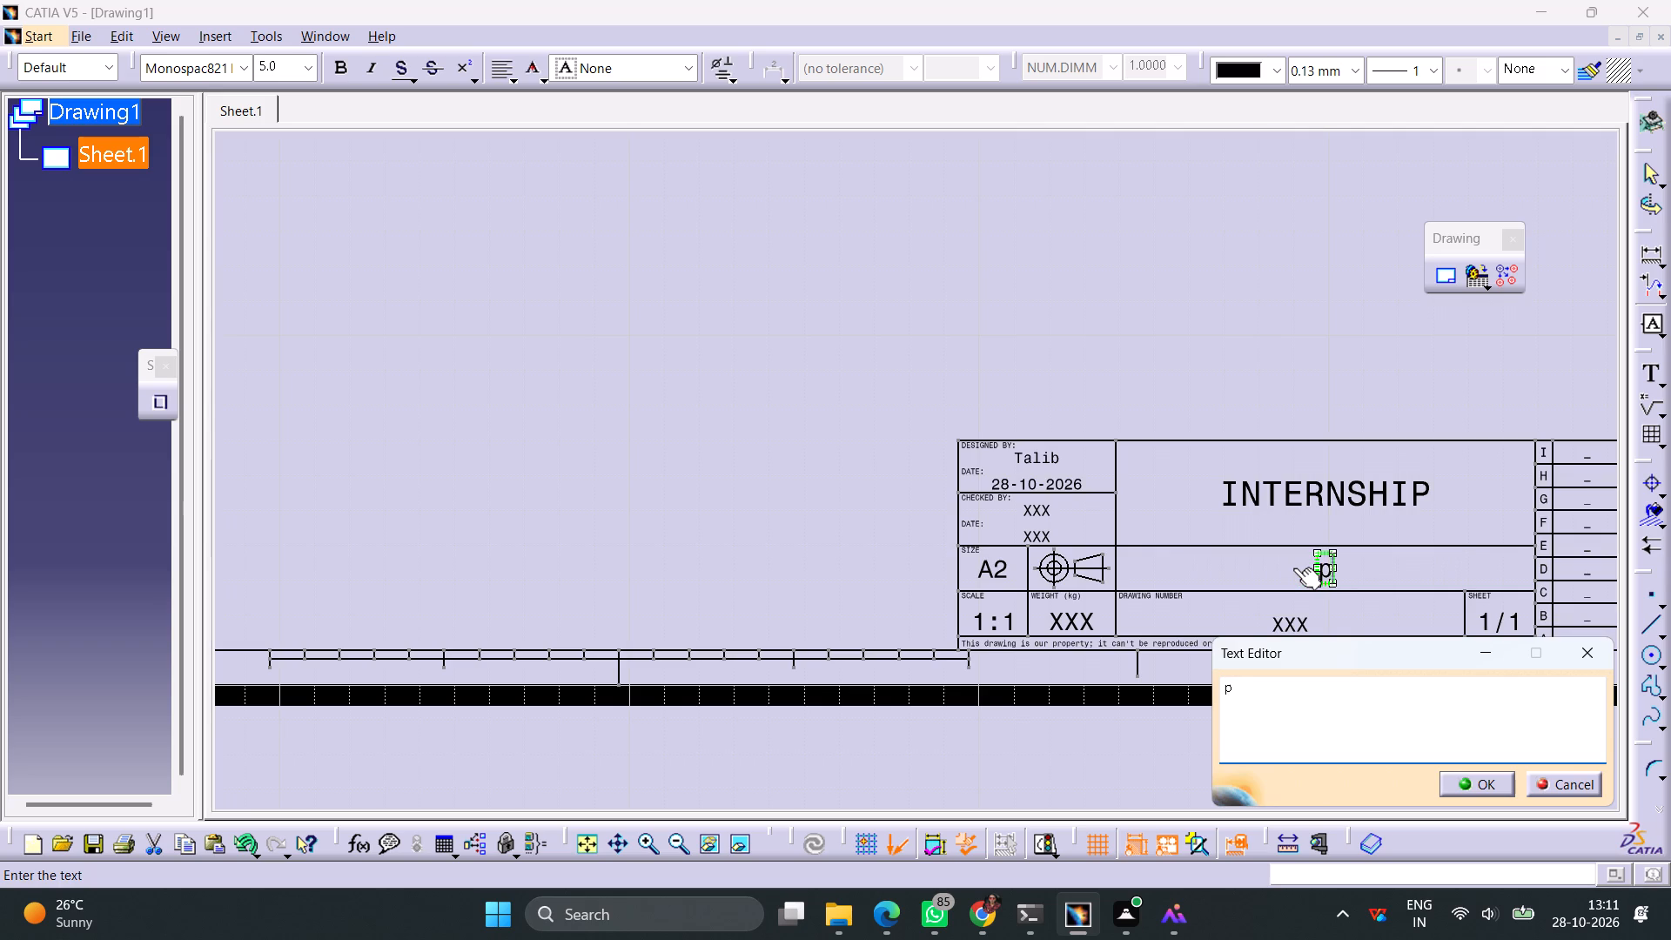
{"action": "key", "text": "BackSpace"}
{"action": "key", "text": "p"}
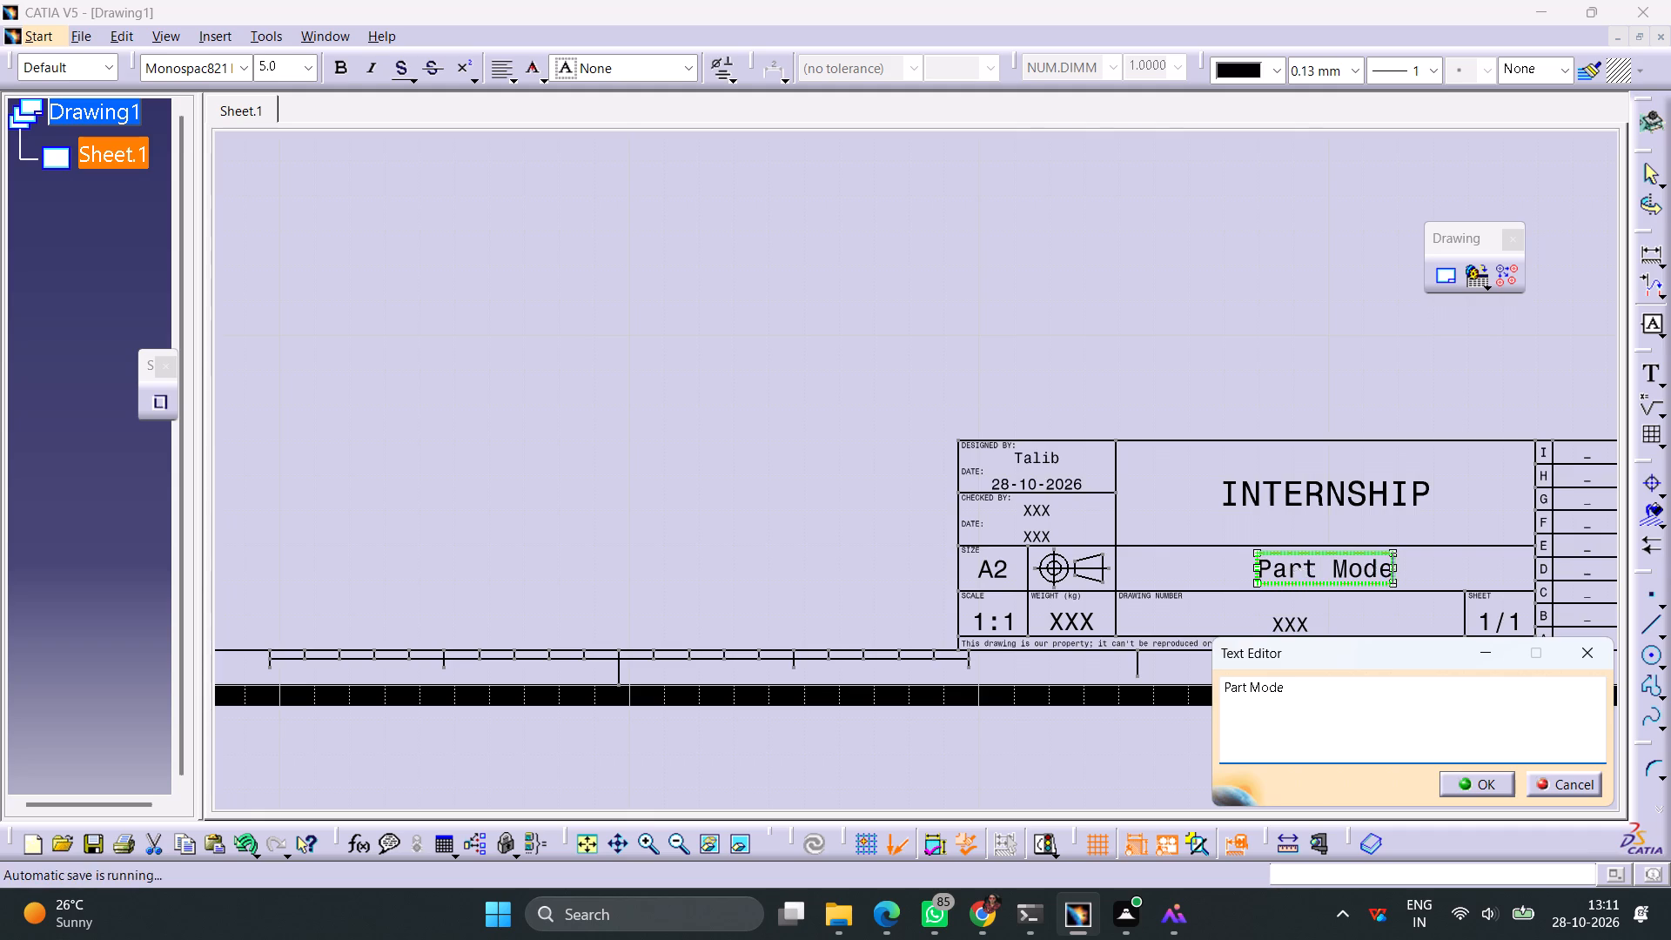
{"action": "key", "text": "Return"}
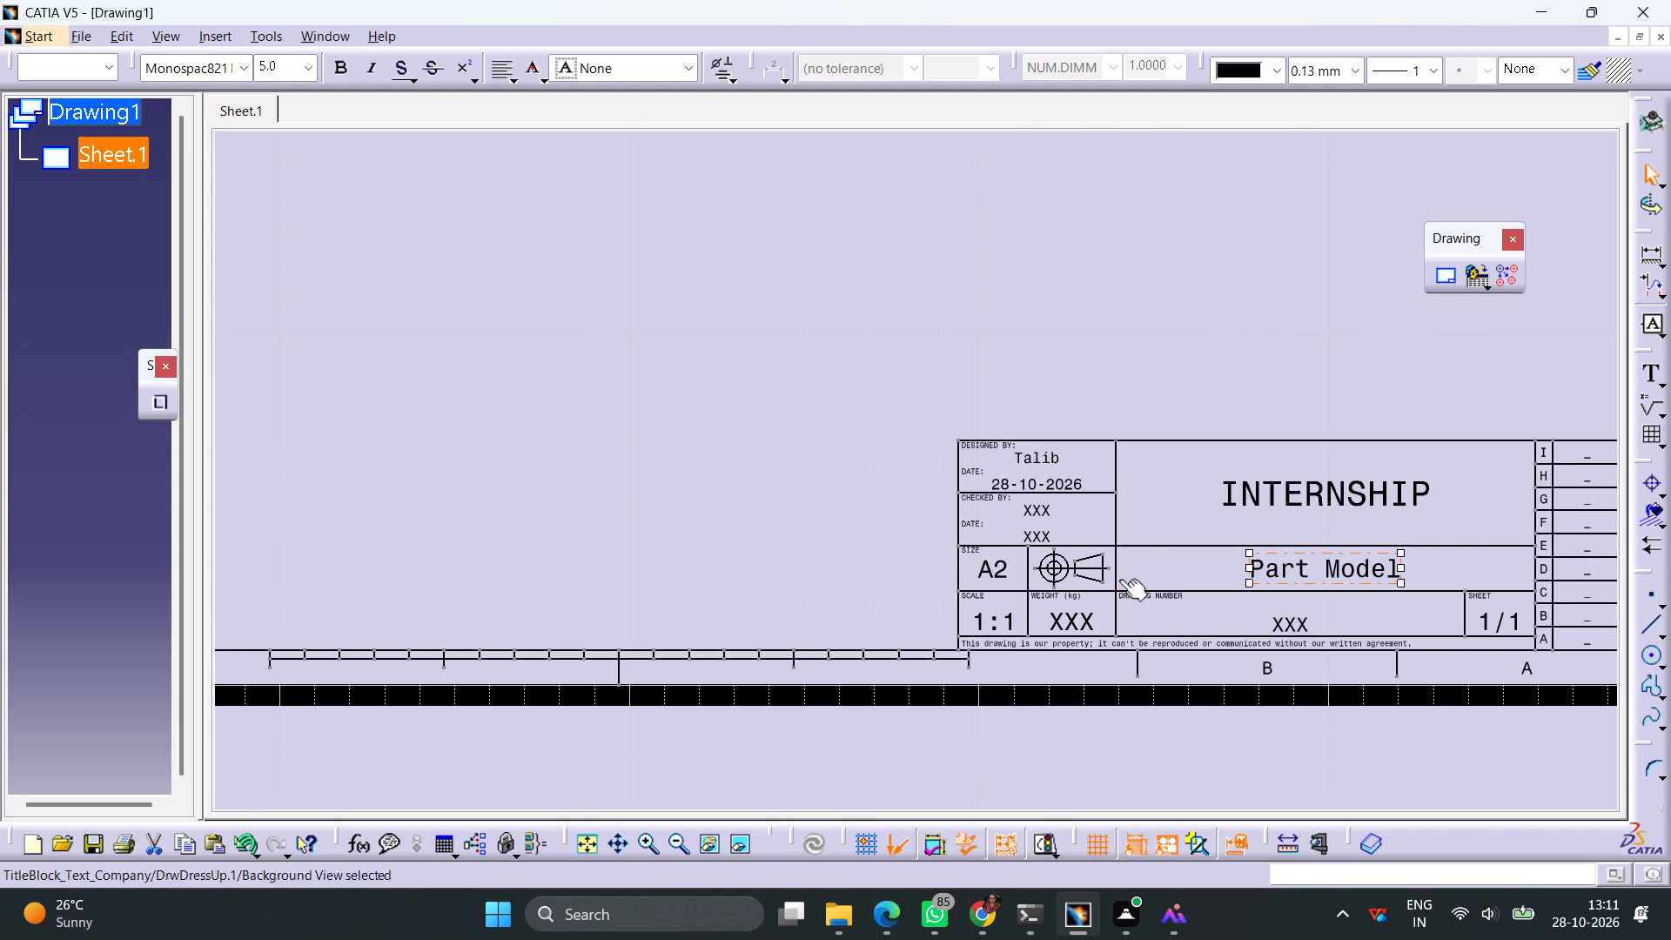
Set the title block's drawing number to 01 and return to the working views.
{"action": "double_click", "coordinate": [1292, 628]}
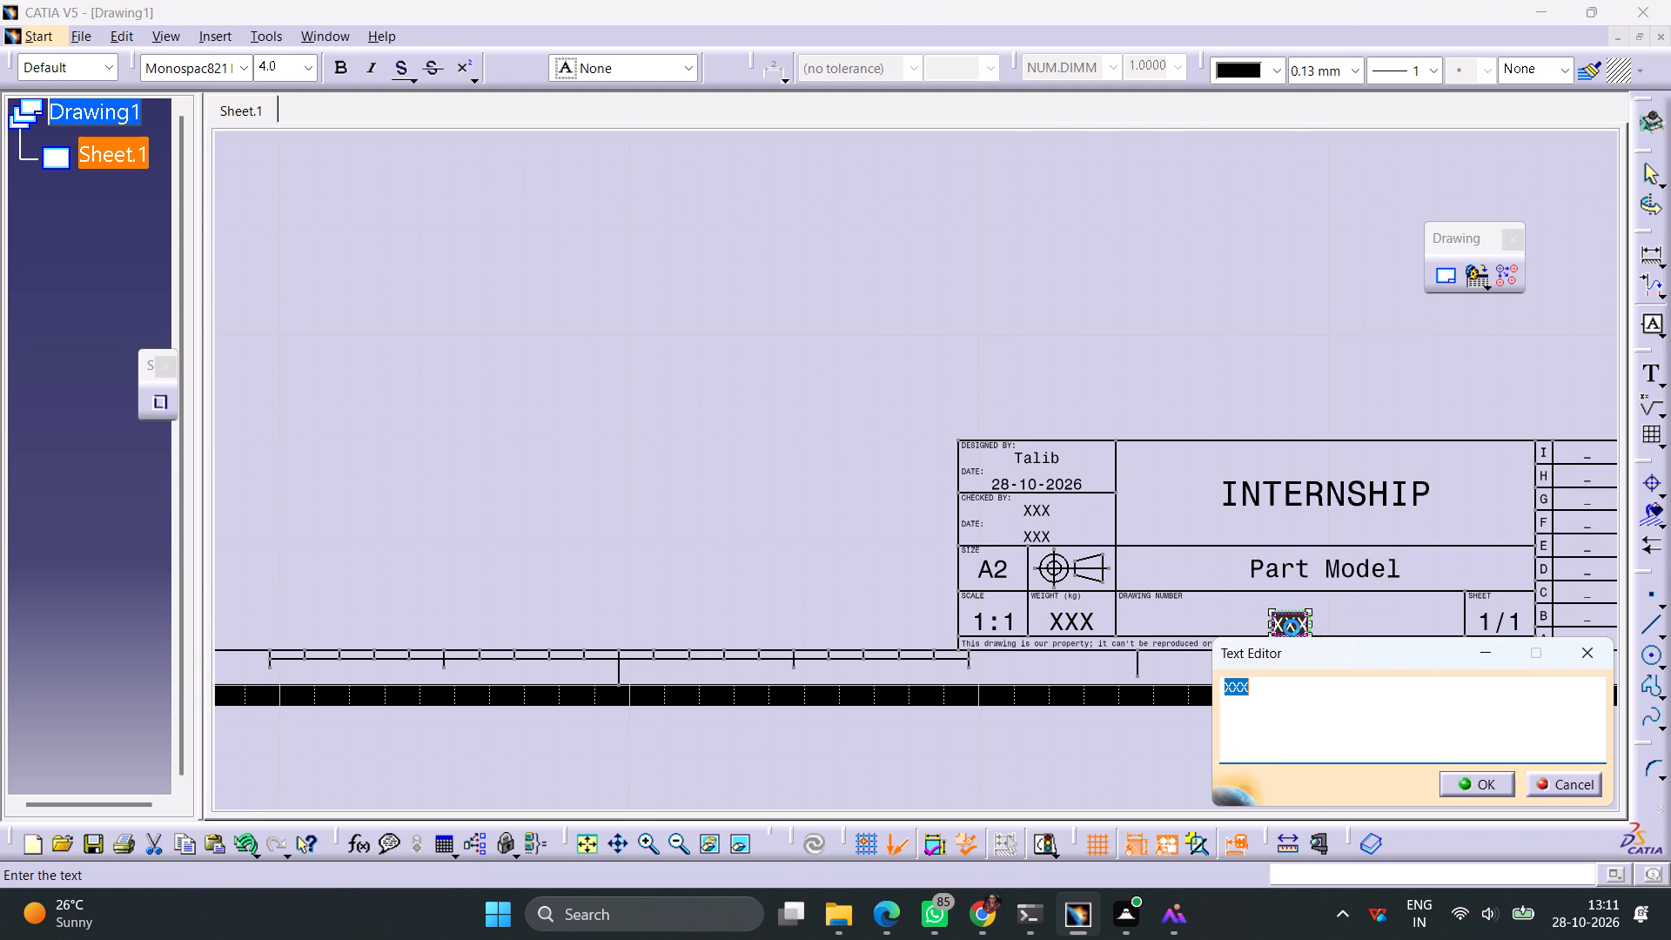
{"action": "type", "text": "01"}
{"action": "key", "text": "Return"}
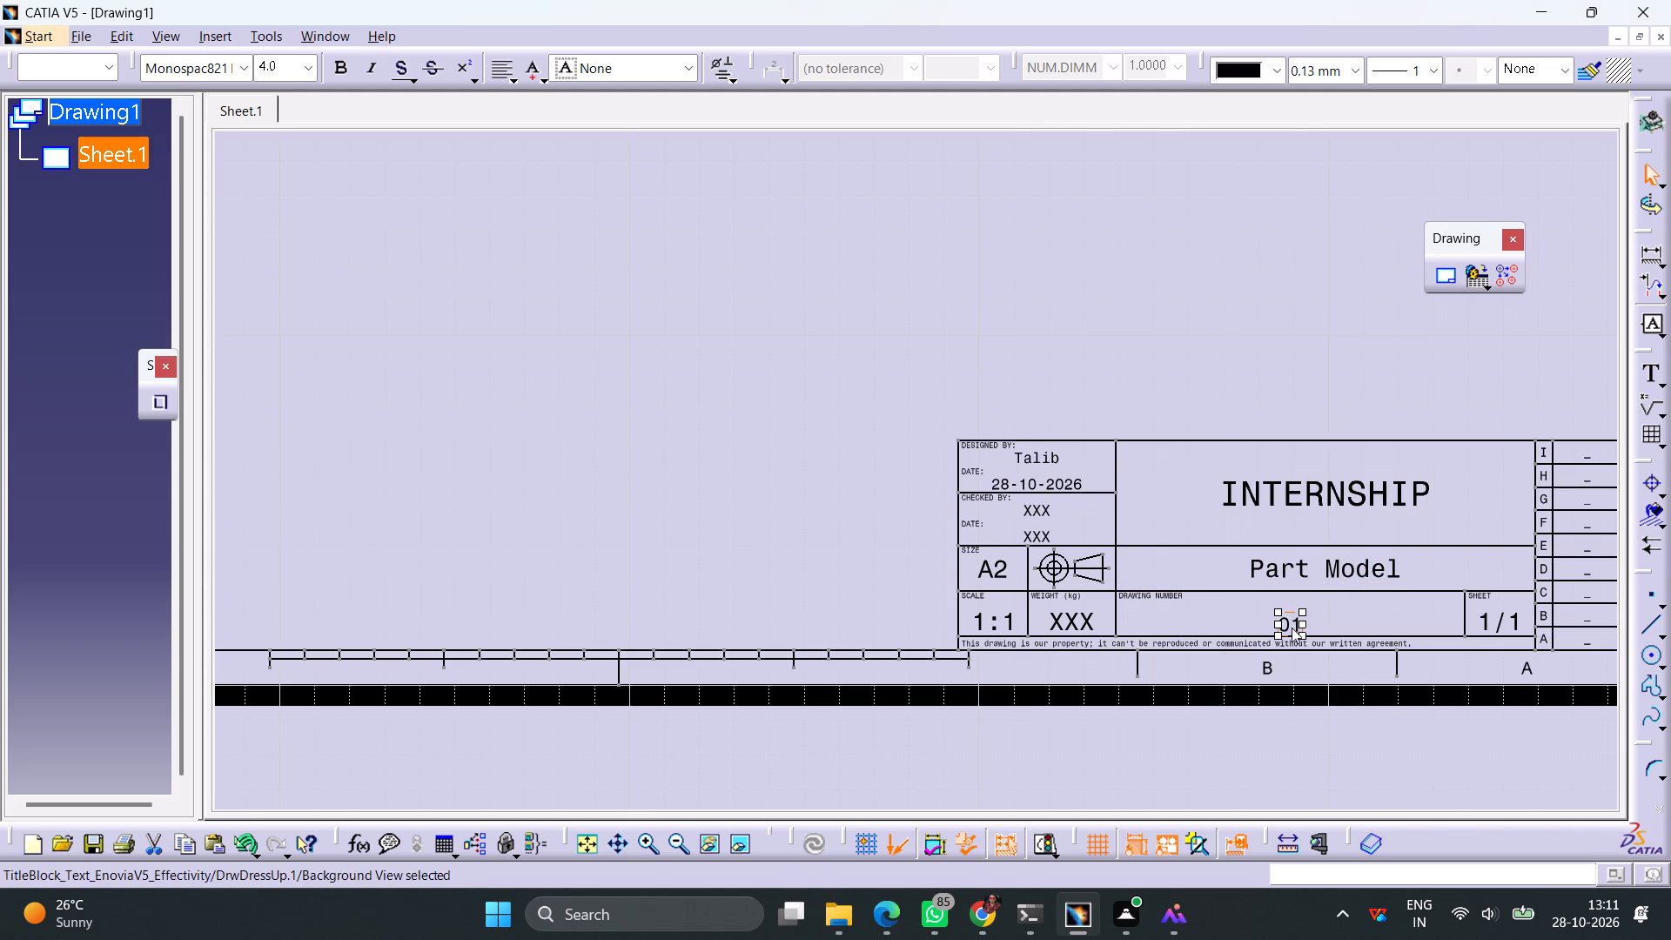
{"action": "left_click", "coordinate": [117, 34]}
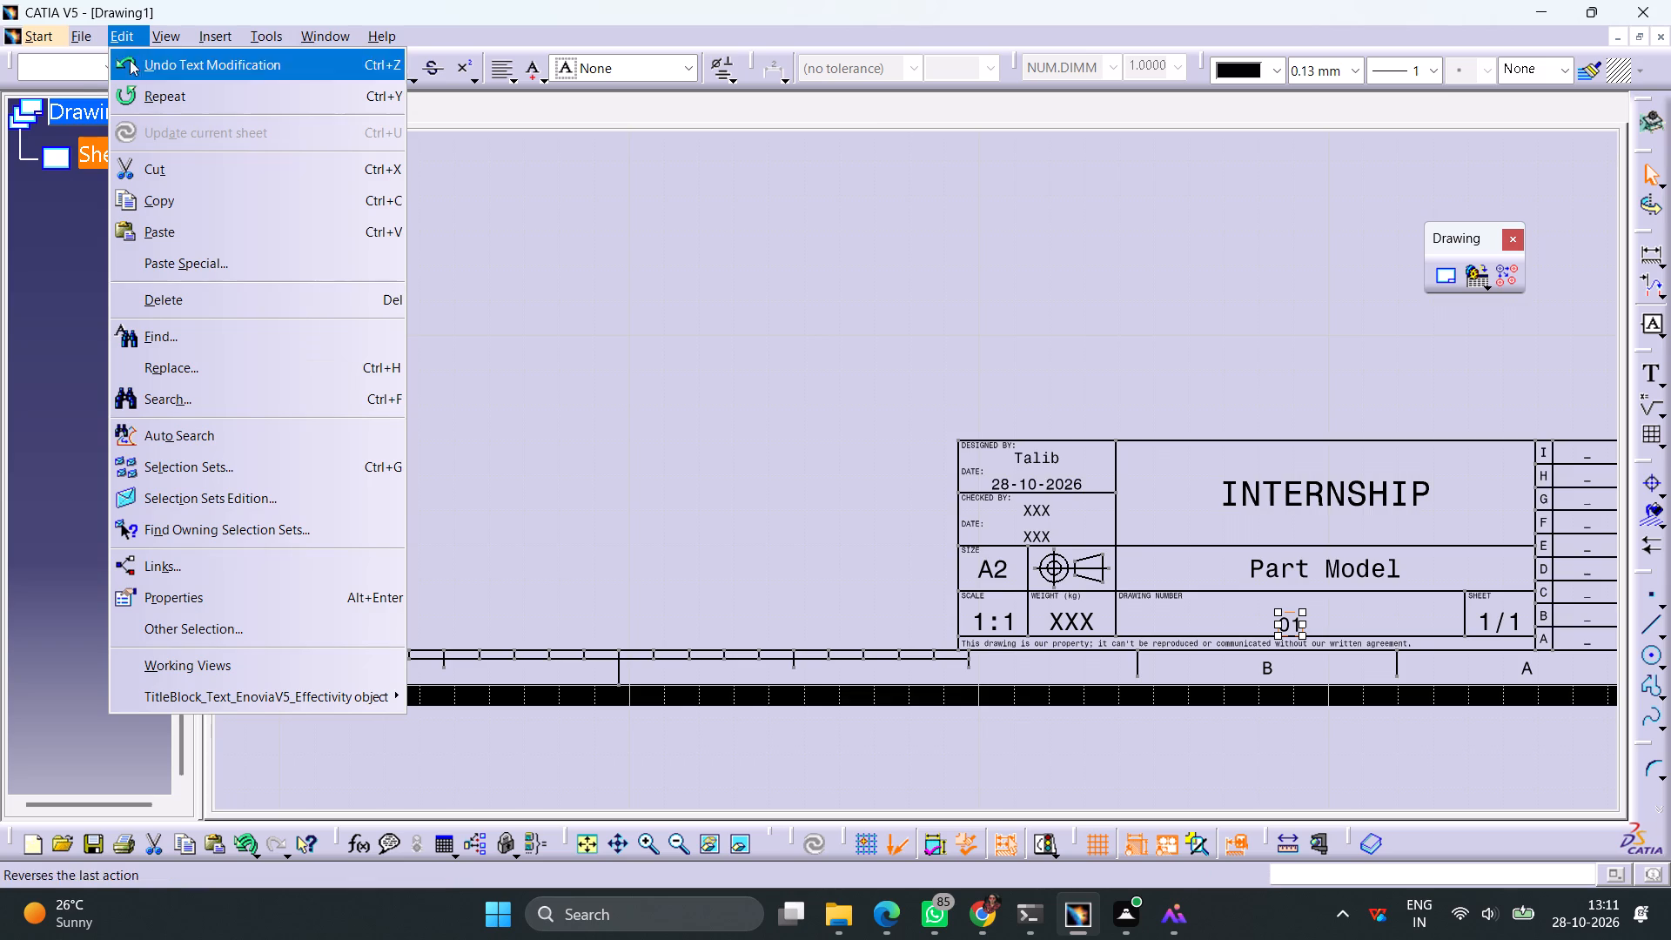
{"action": "left_click", "coordinate": [235, 661]}
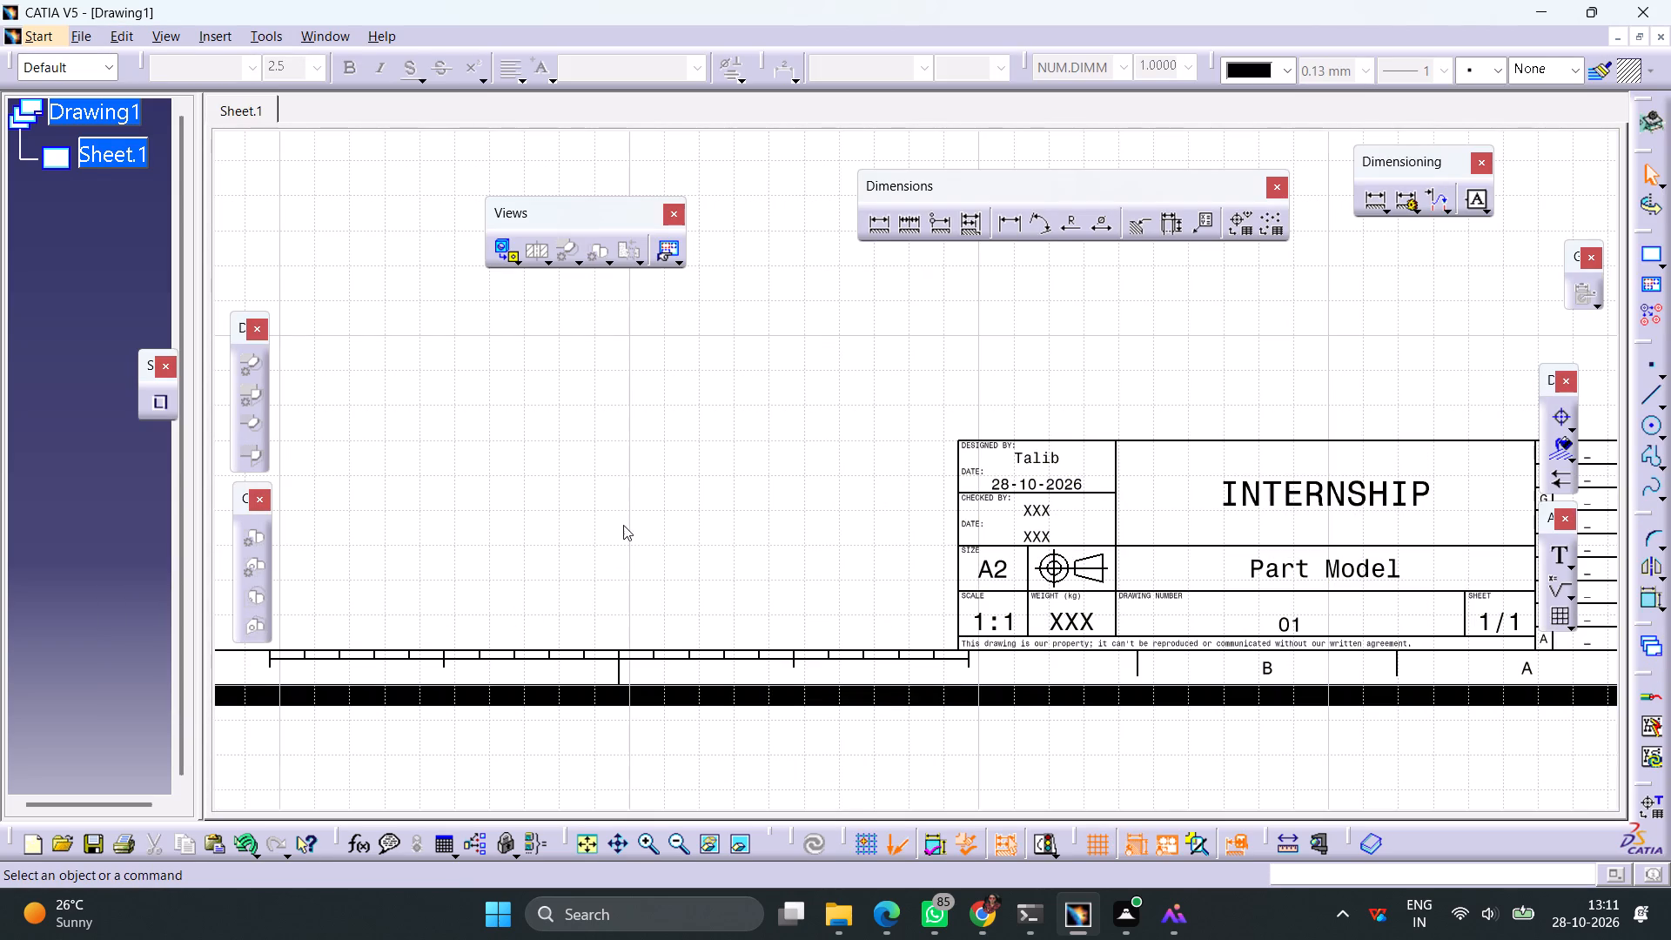
Create a front view of Part1 using the body's flat front face, placed in the lower-left area of the sheet.
{"action": "middle_click_drag", "start_coordinate": [625, 520], "coordinate": [599, 655], "text": "ctrl"}
{"action": "middle_click_drag", "start_coordinate": [659, 467], "coordinate": [629, 623]}
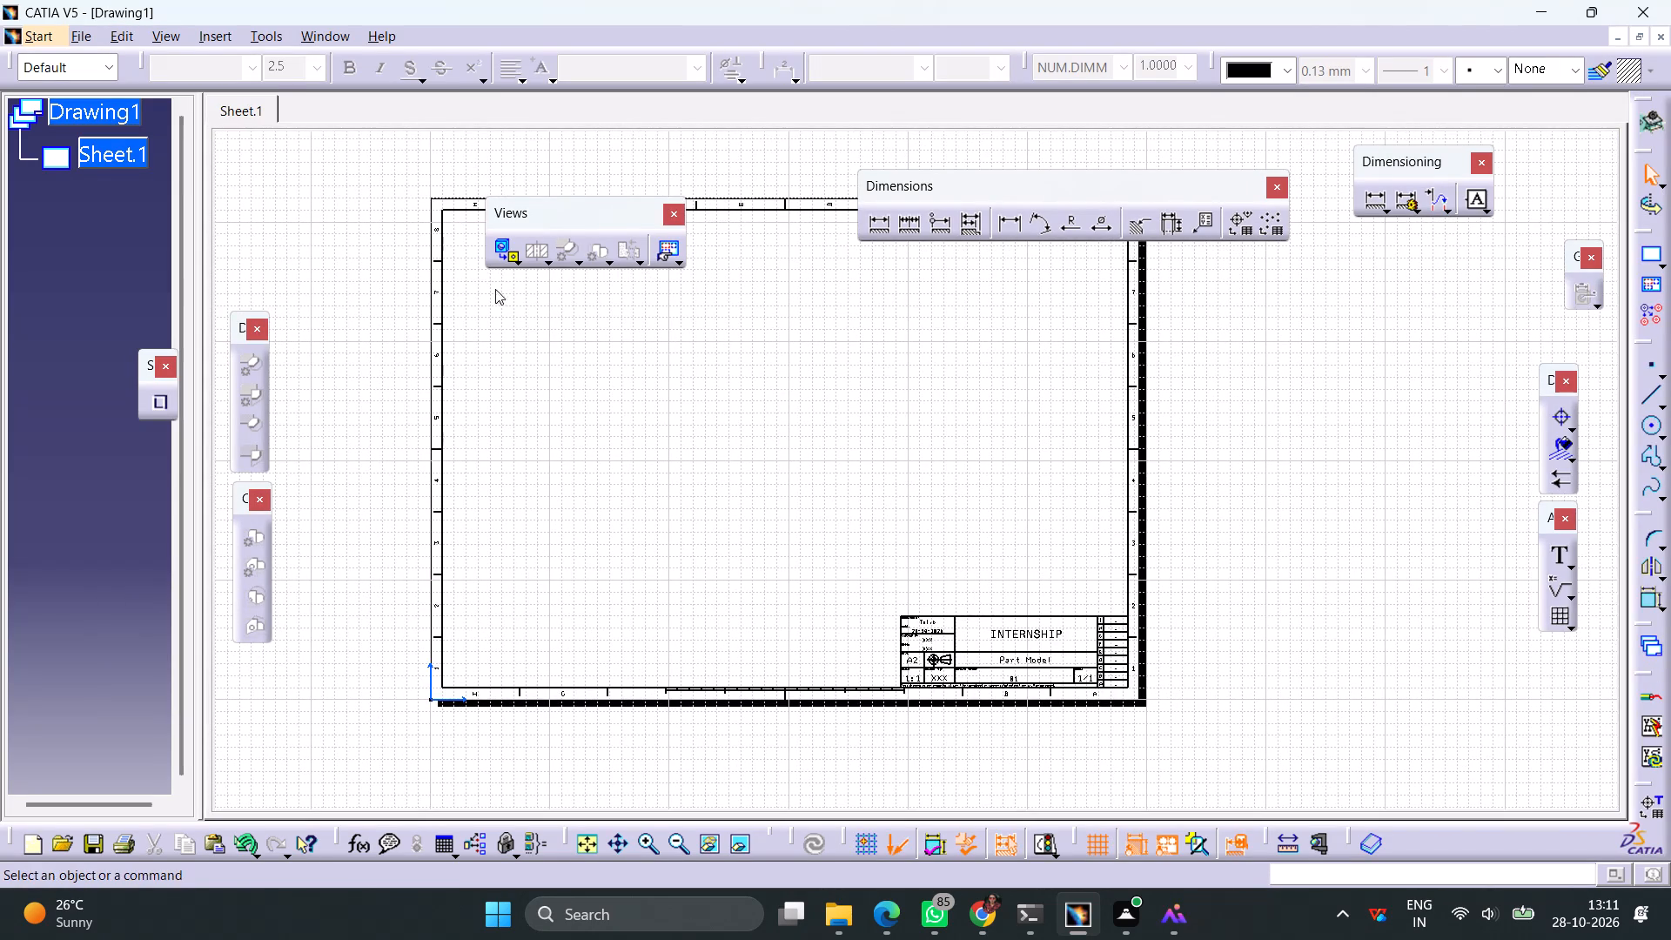
{"action": "left_click", "coordinate": [495, 257]}
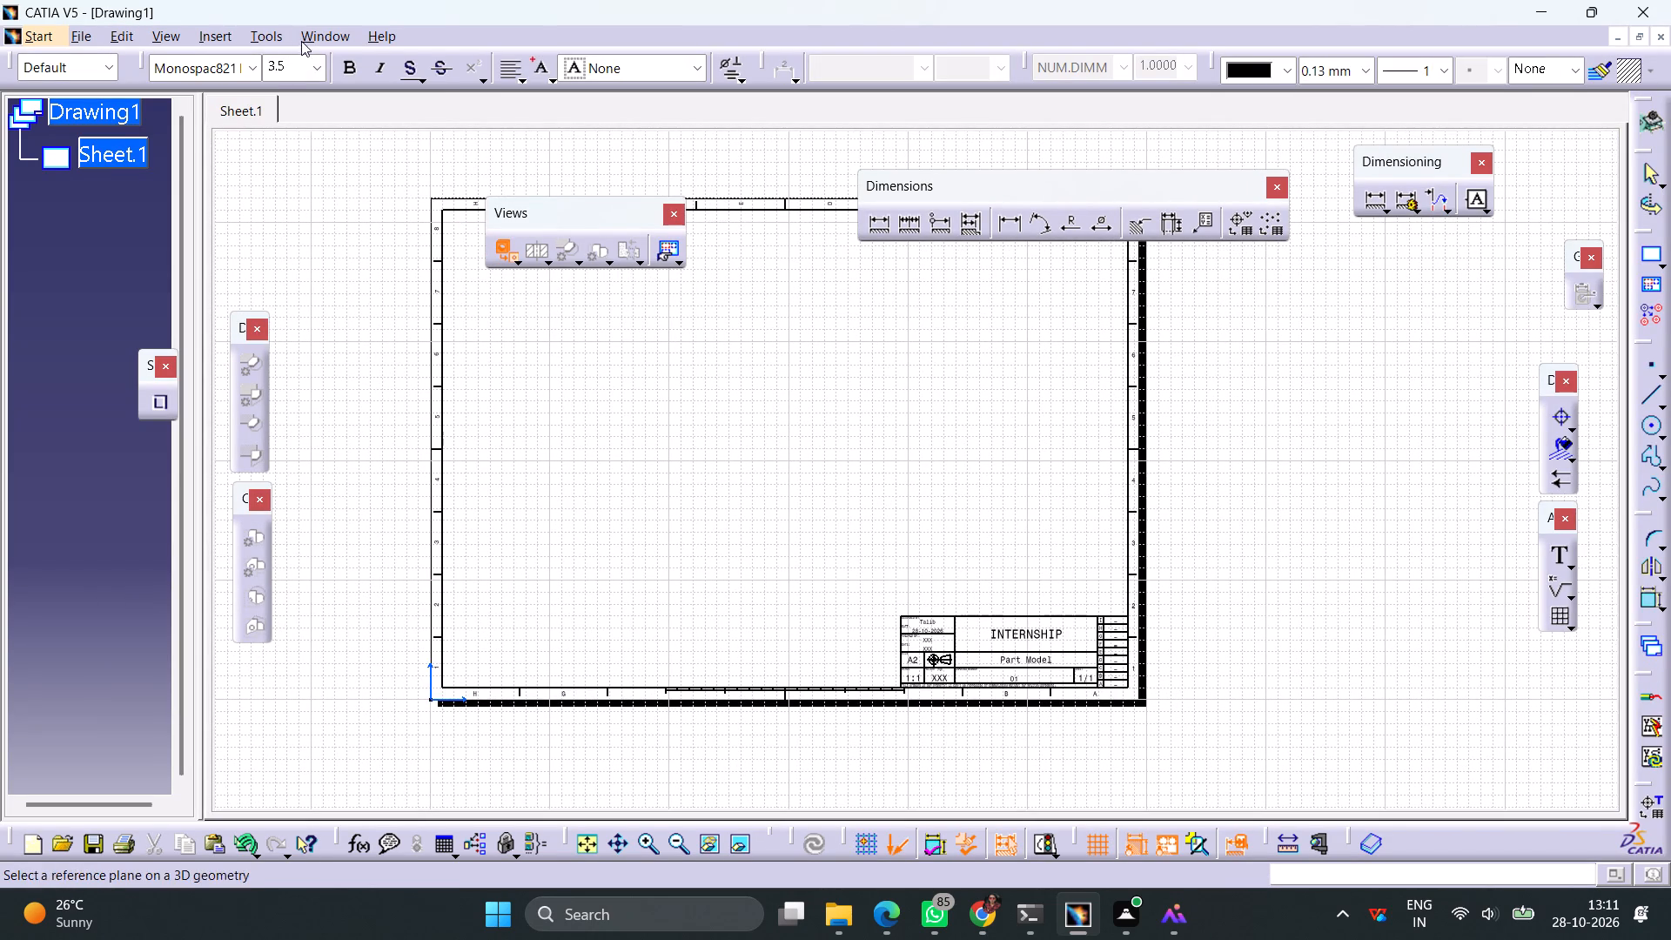
{"action": "left_click", "coordinate": [304, 39]}
{"action": "left_click", "coordinate": [393, 190]}
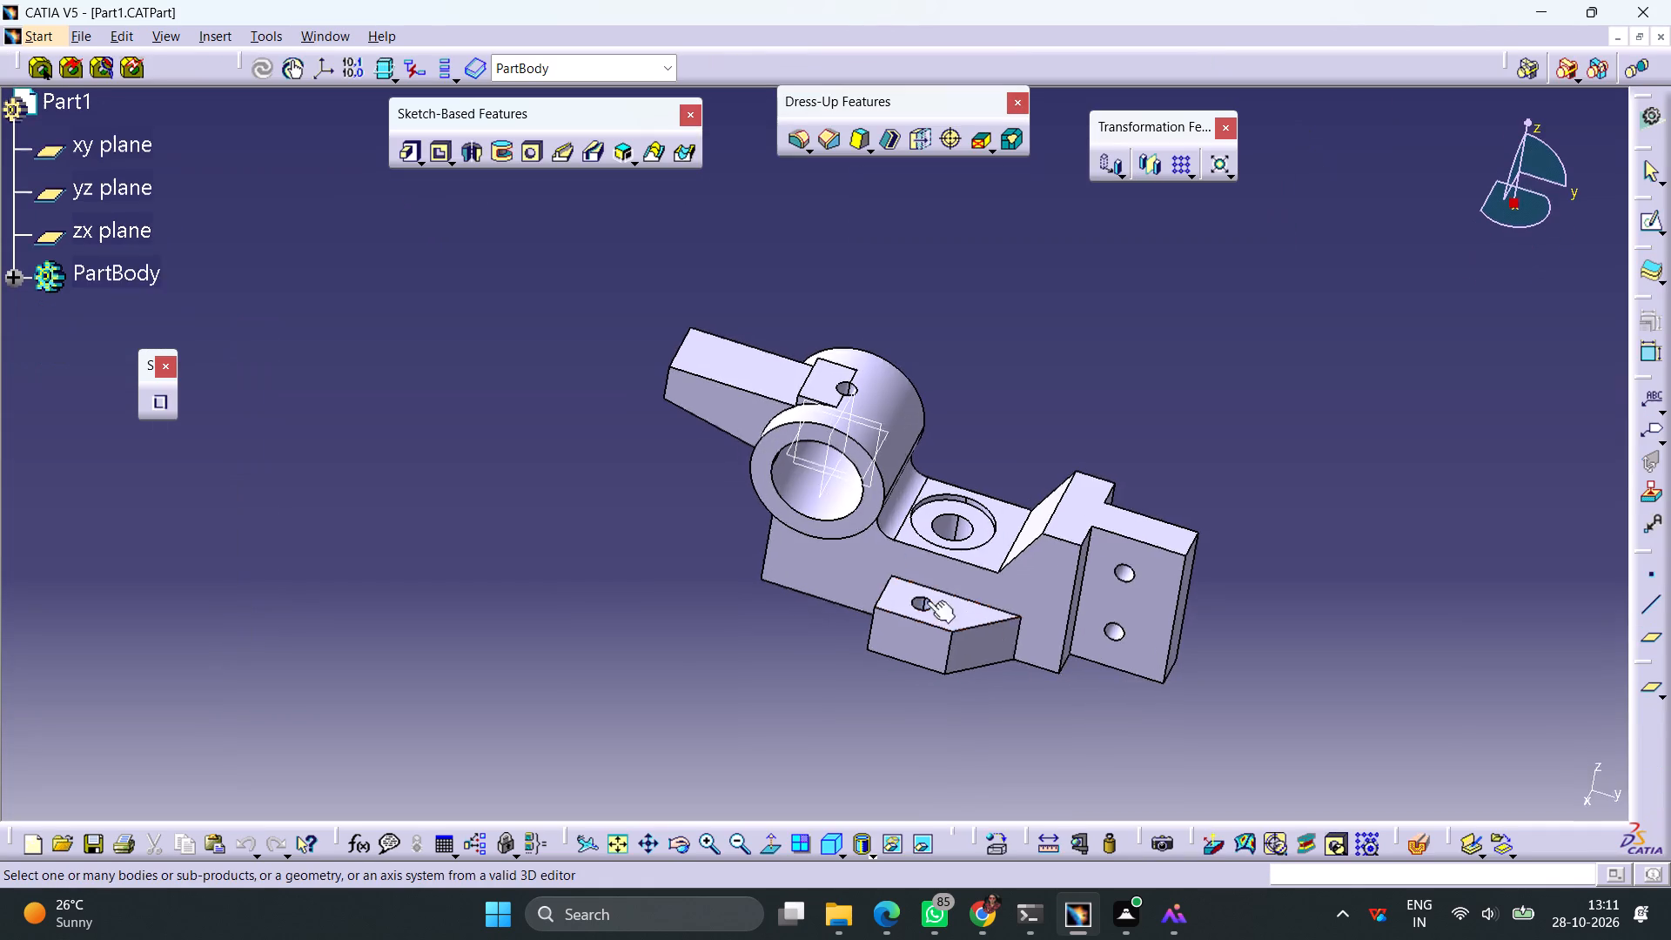
{"action": "left_click", "coordinate": [1039, 611]}
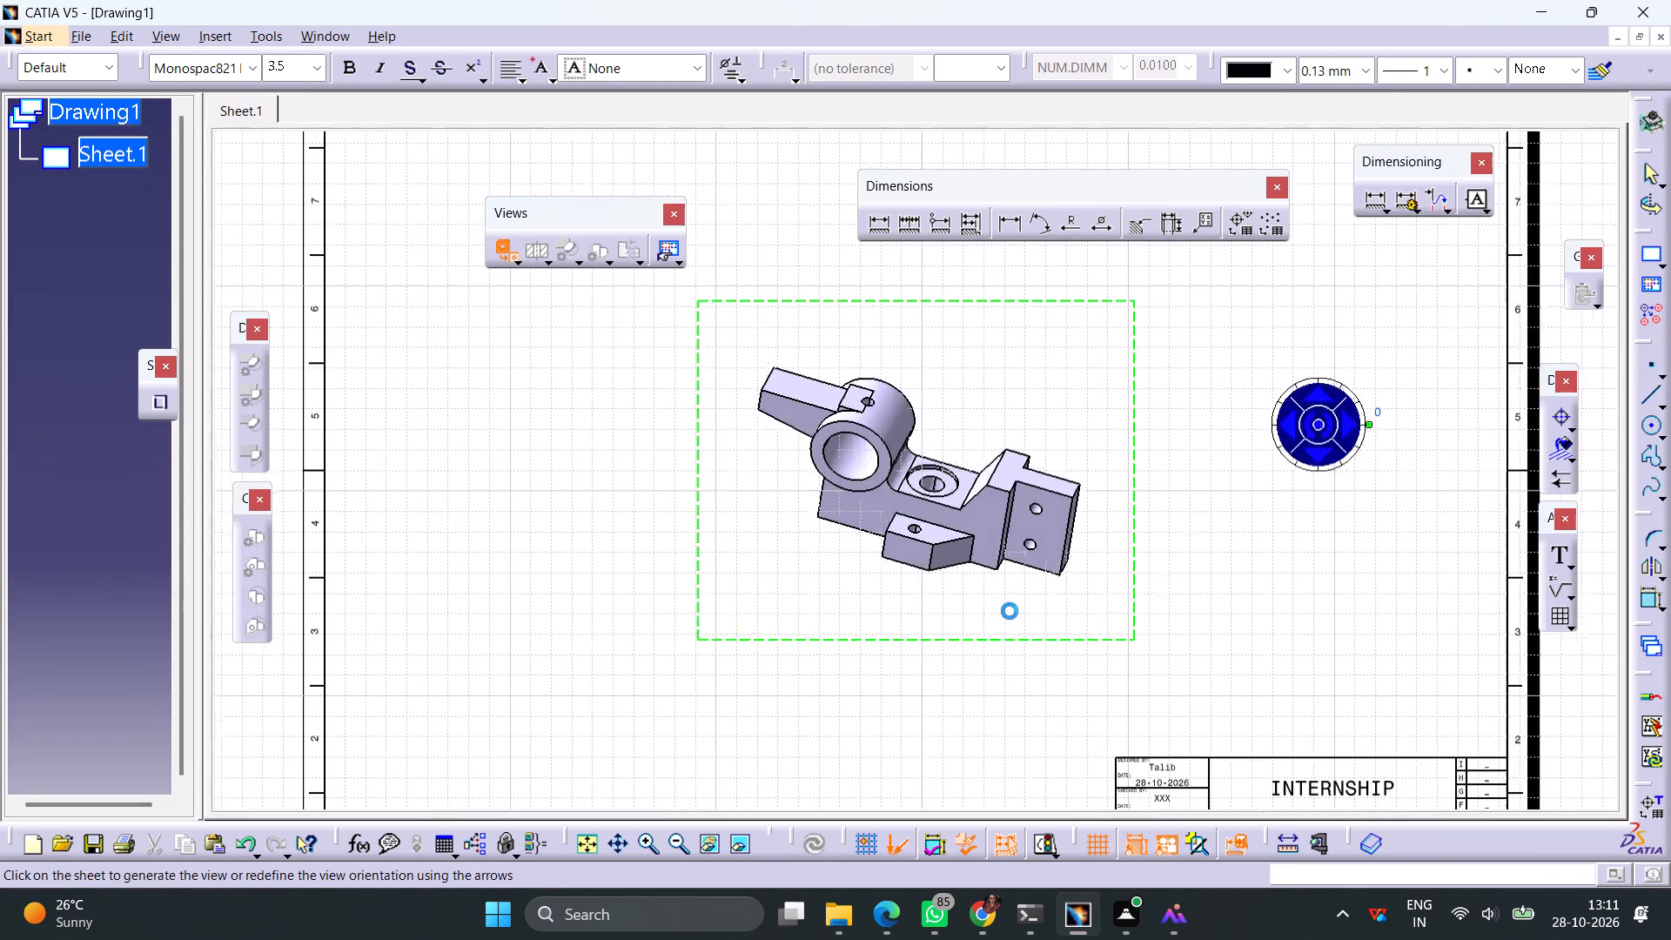
{"action": "middle_click_drag", "start_coordinate": [1037, 601], "coordinate": [1016, 644], "text": "ctrl"}
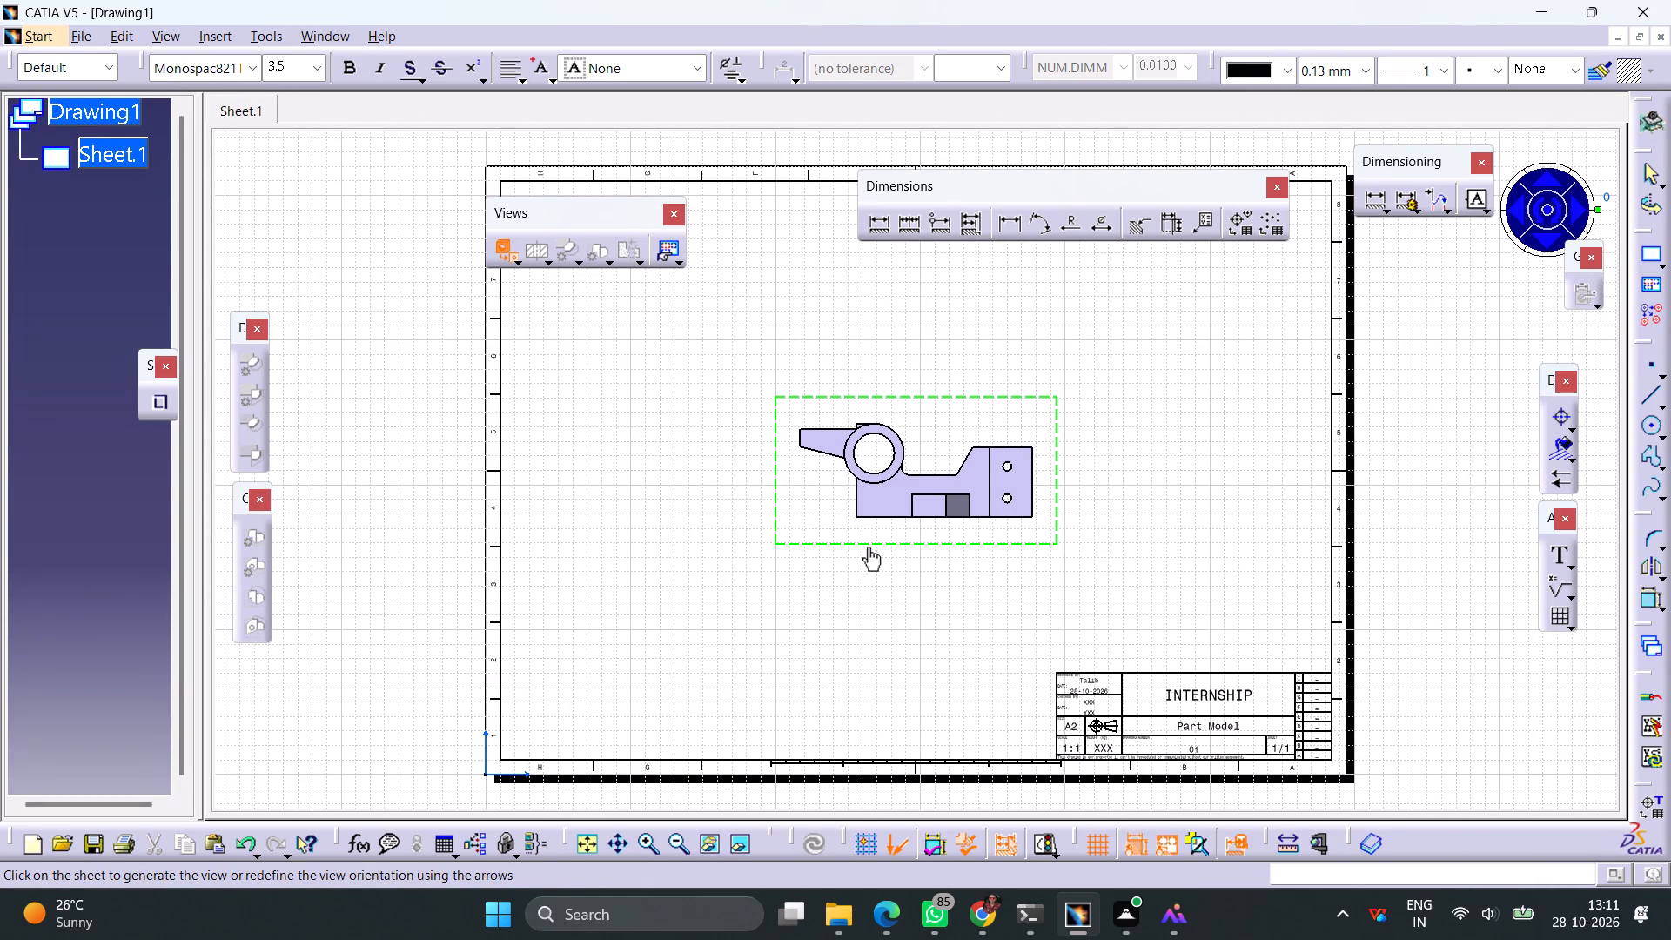
{"action": "left_click_drag", "start_coordinate": [864, 547], "coordinate": [654, 681]}
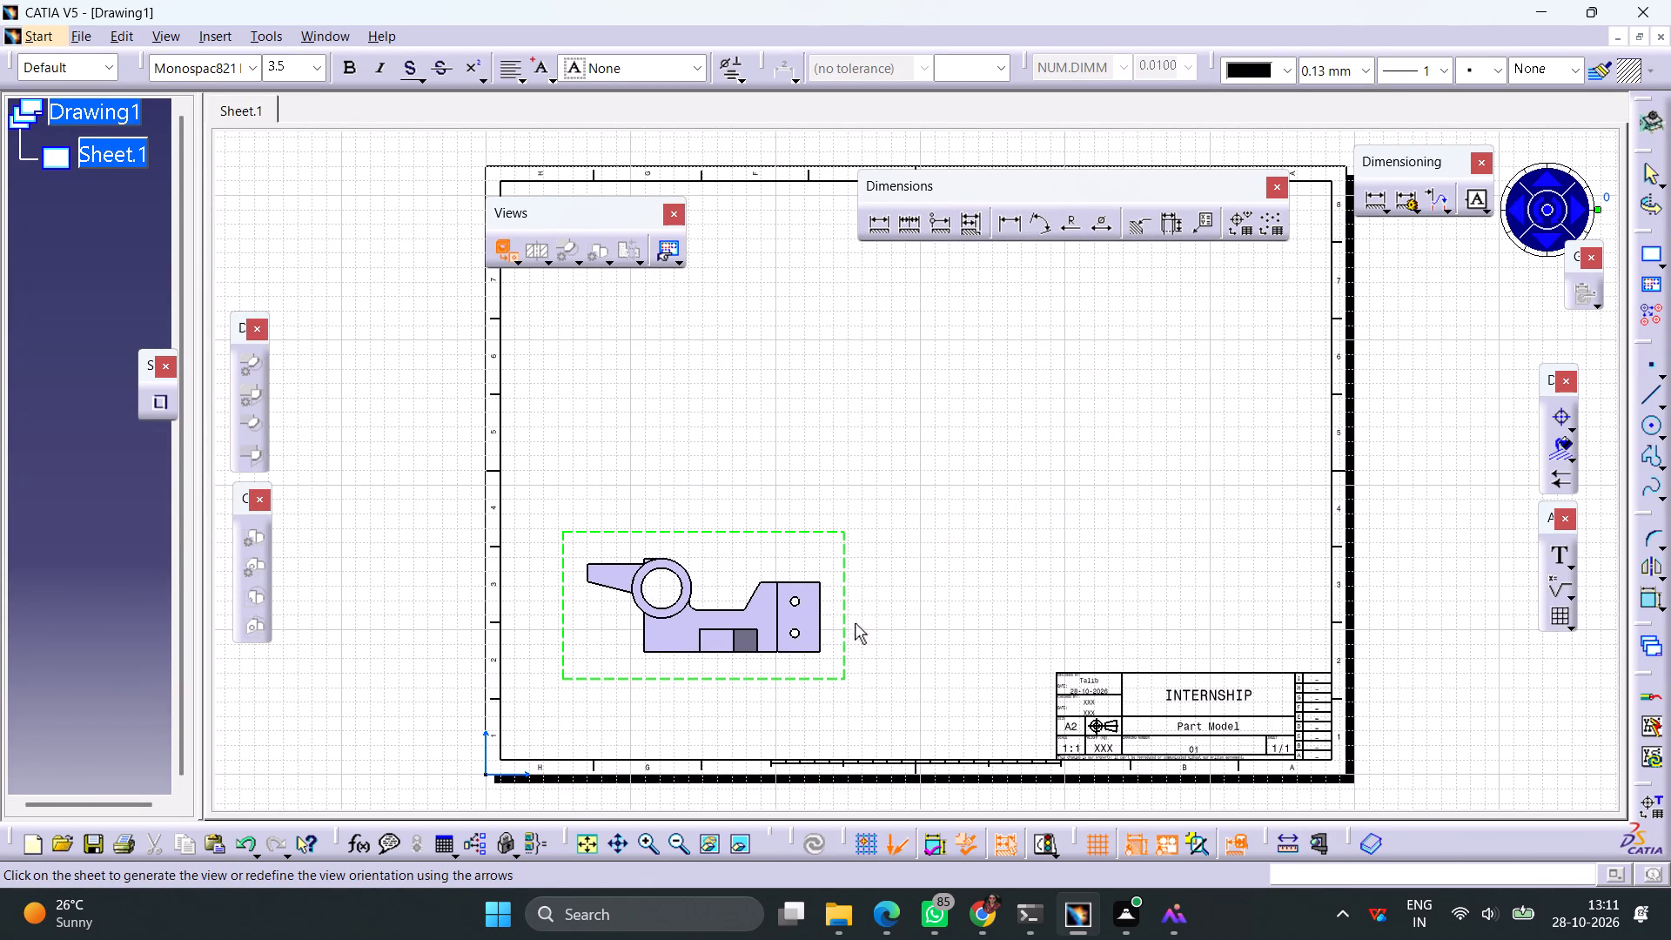
{"action": "left_click", "coordinate": [880, 601]}
Enable hidden lines, center lines and axes in the front view's properties.
{"action": "right_click", "coordinate": [842, 584]}
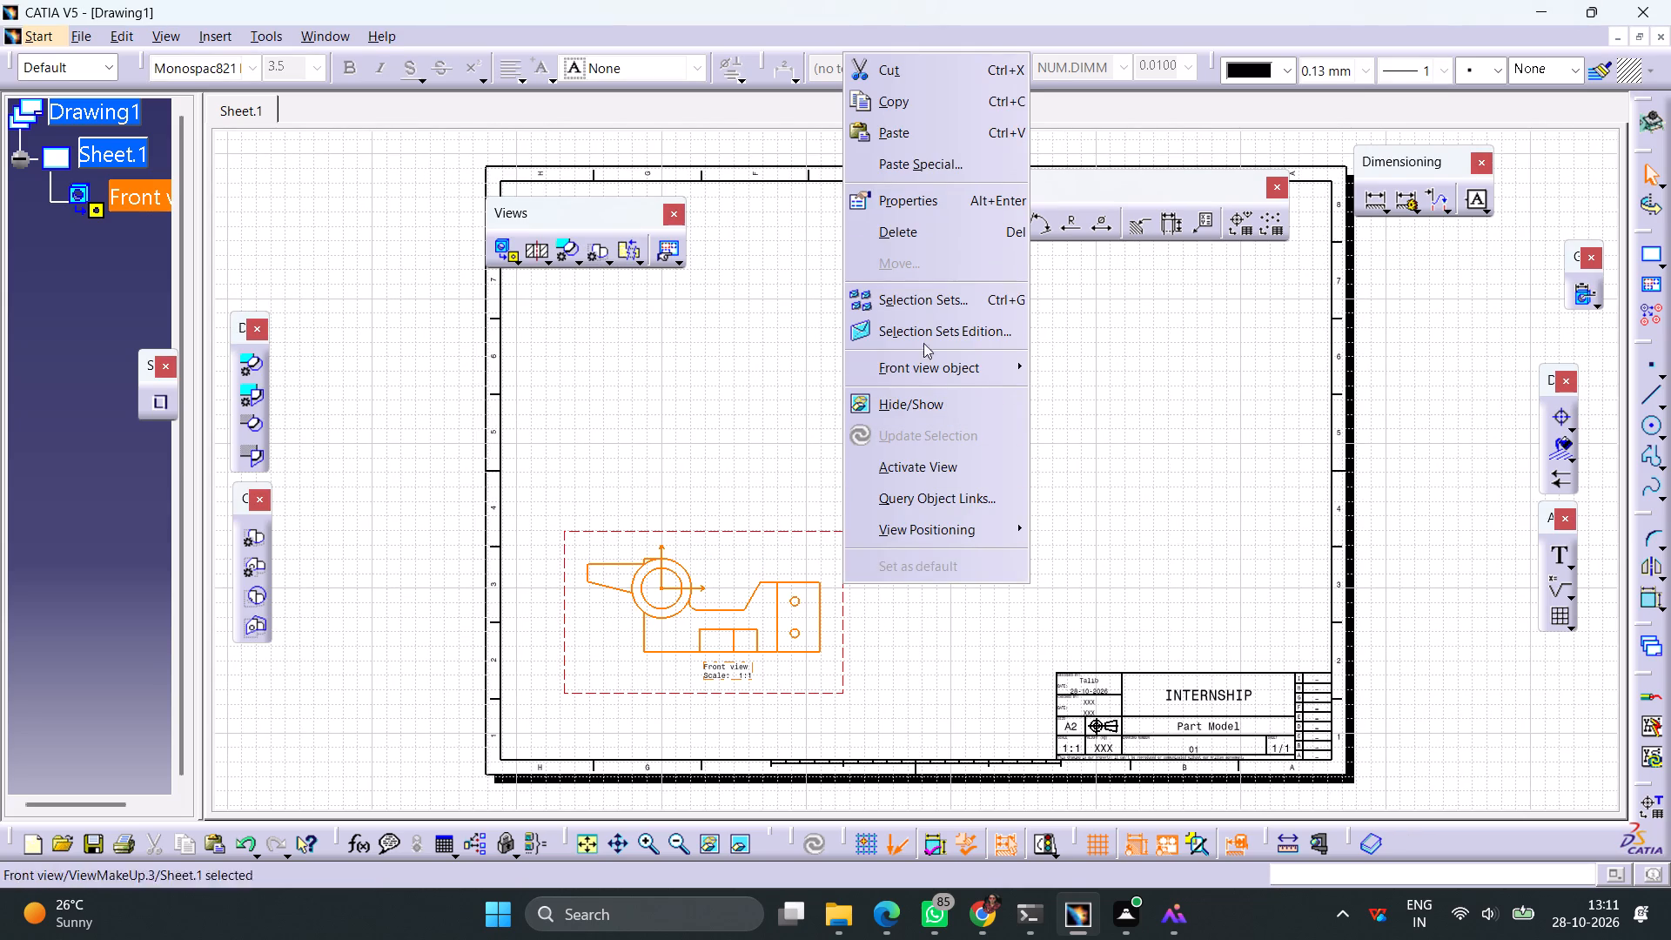
{"action": "left_click", "coordinate": [908, 197]}
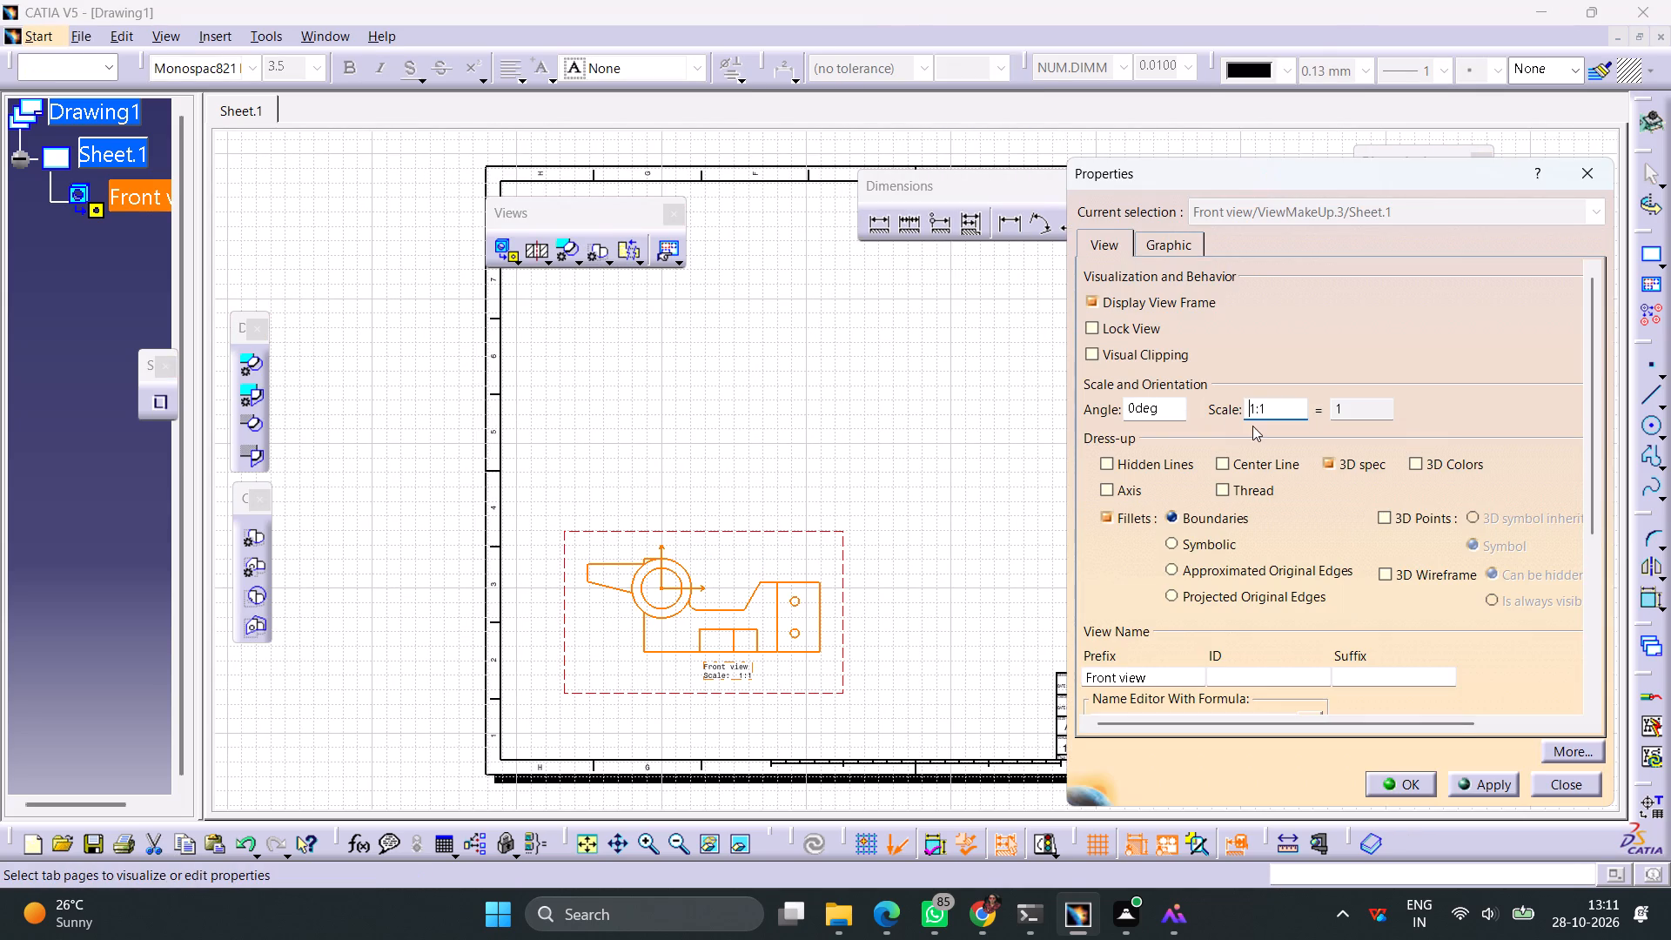
{"action": "left_click", "coordinate": [1142, 467]}
{"action": "left_click", "coordinate": [1228, 467]}
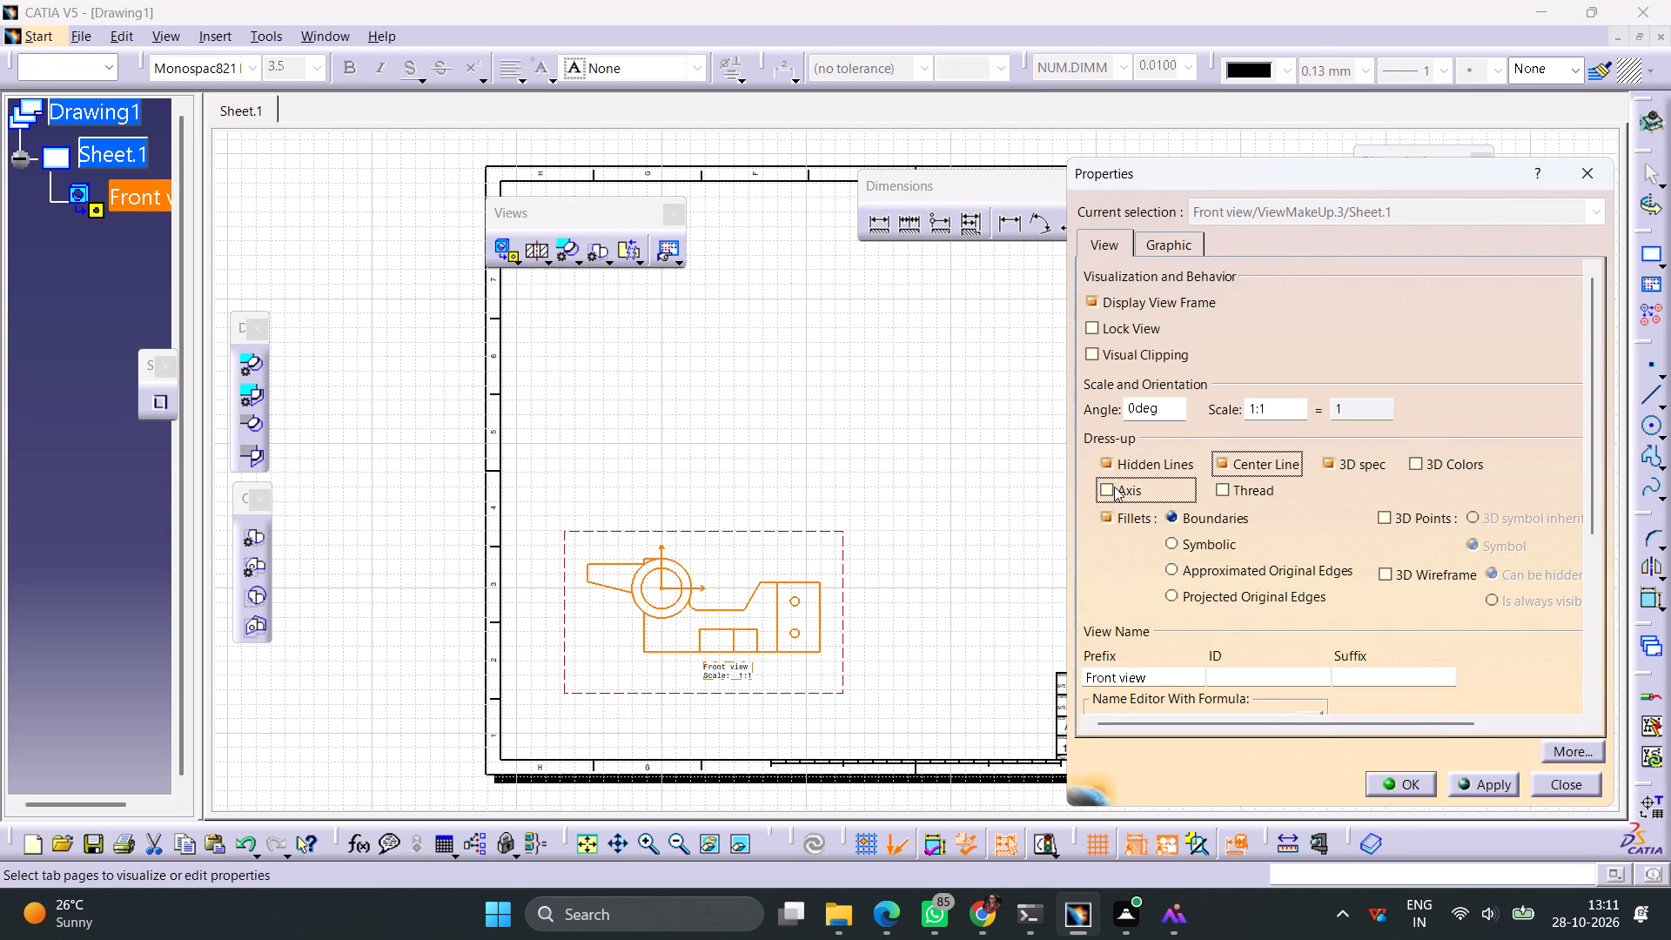
{"action": "left_click", "coordinate": [1114, 487]}
{"action": "left_click", "coordinate": [1471, 784]}
{"action": "left_click", "coordinate": [1404, 787]}
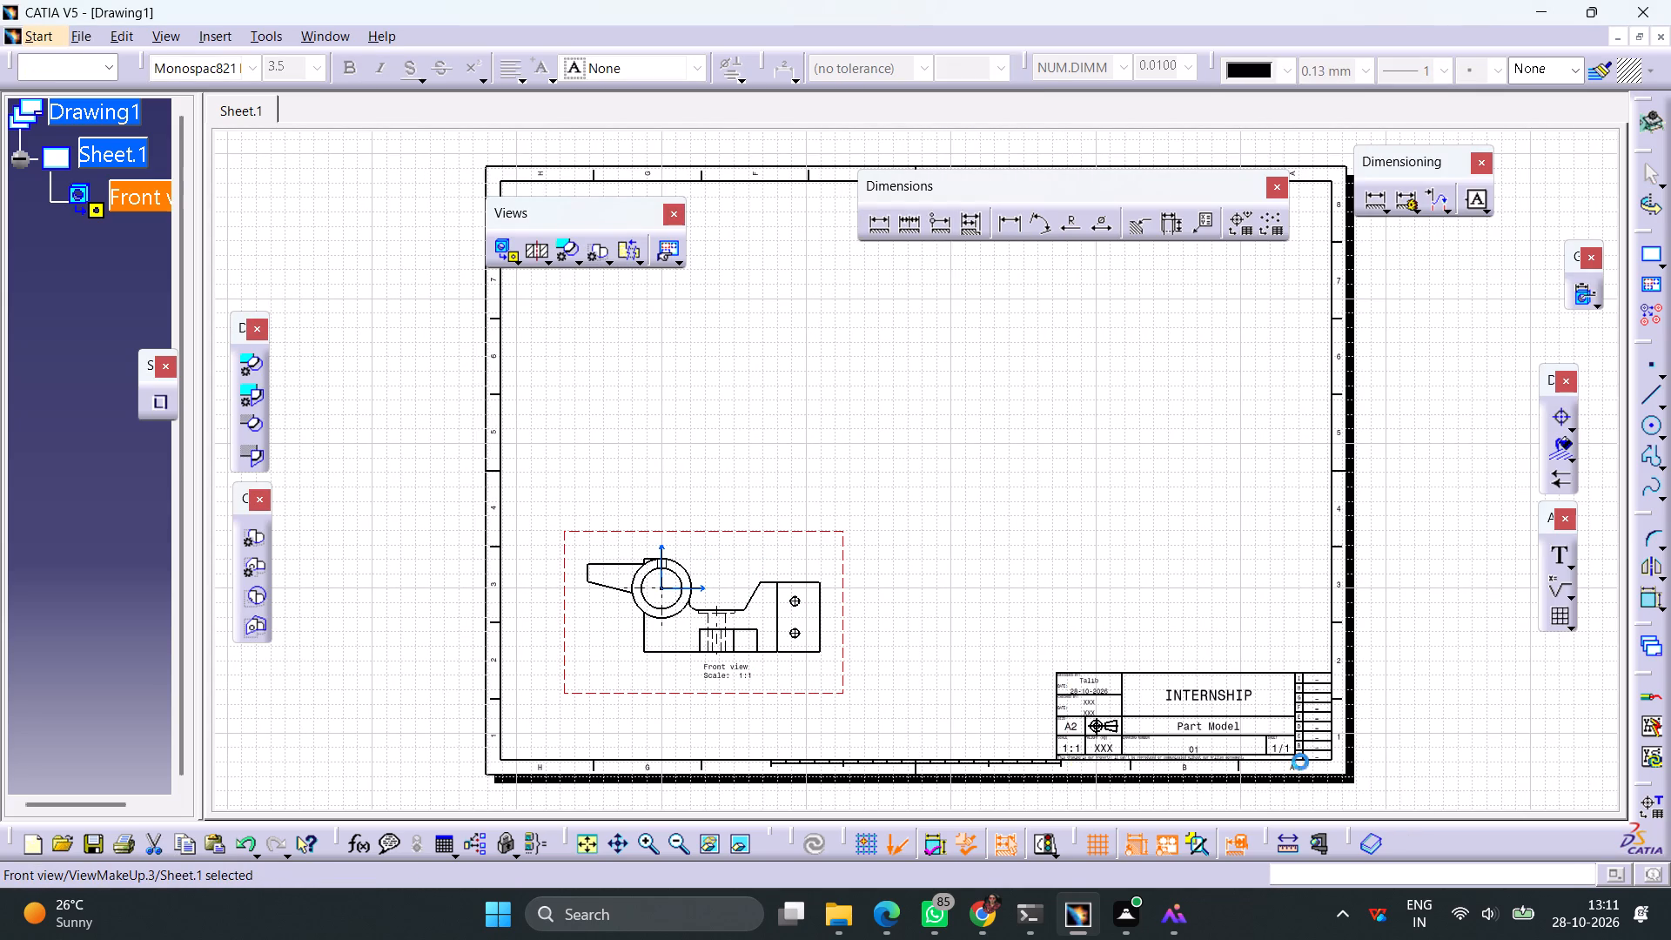
Project a top view above the front view and a right view to the right of it.
{"action": "left_click", "coordinate": [519, 264]}
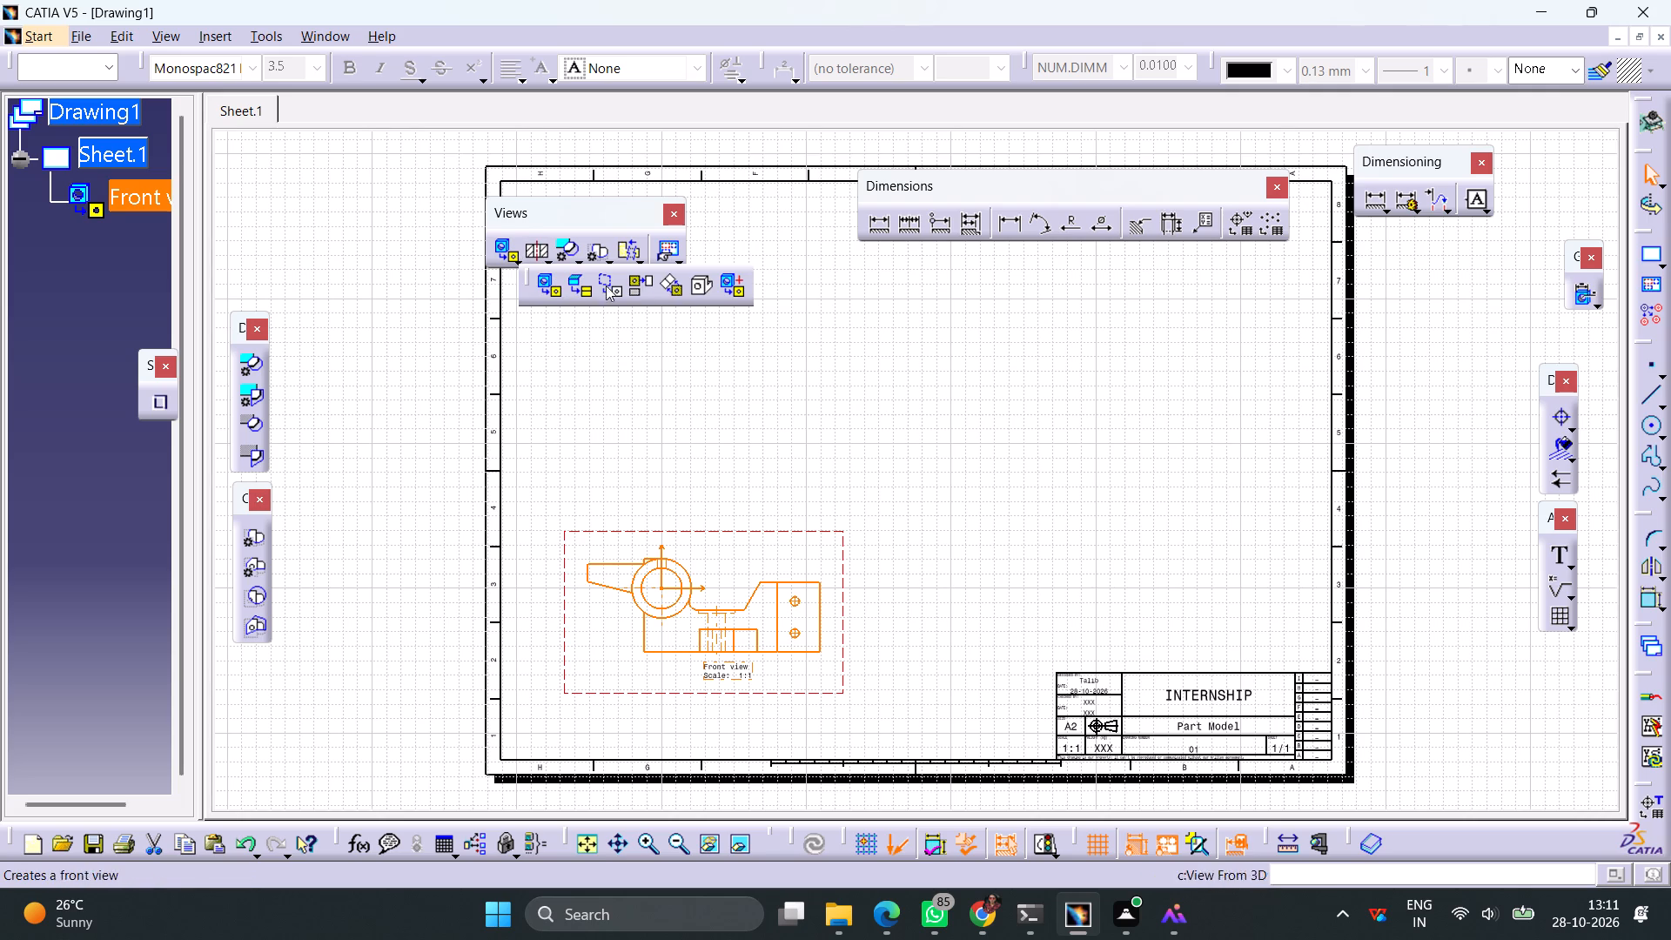
{"action": "left_click", "coordinate": [635, 283]}
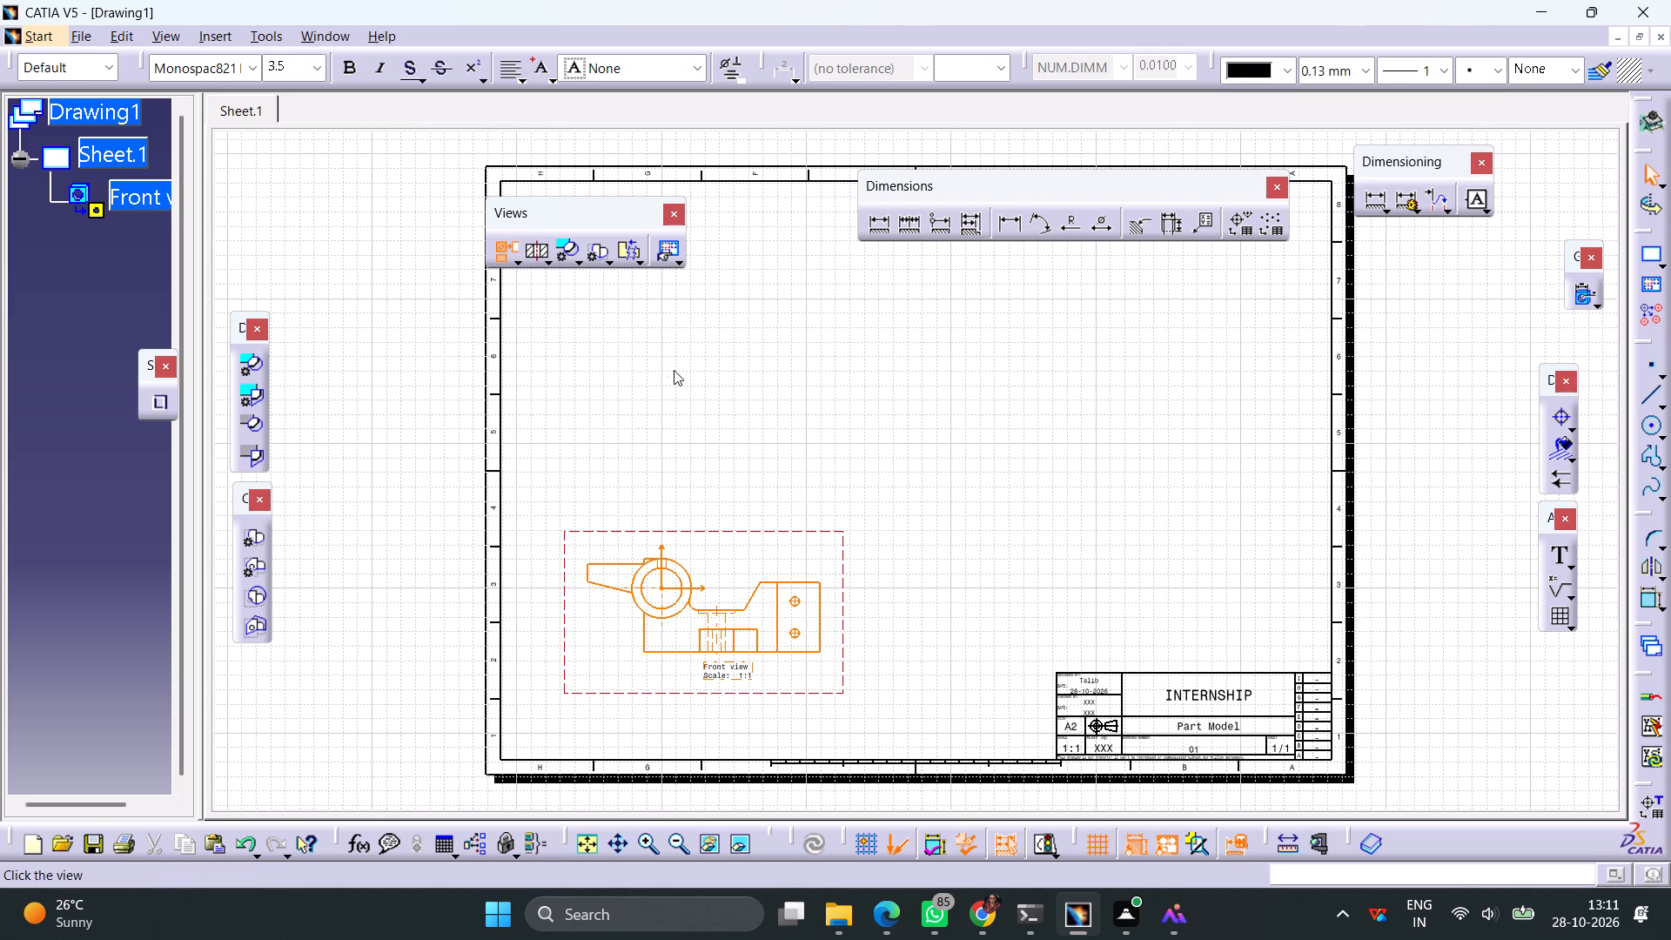
{"action": "left_click", "coordinate": [687, 387]}
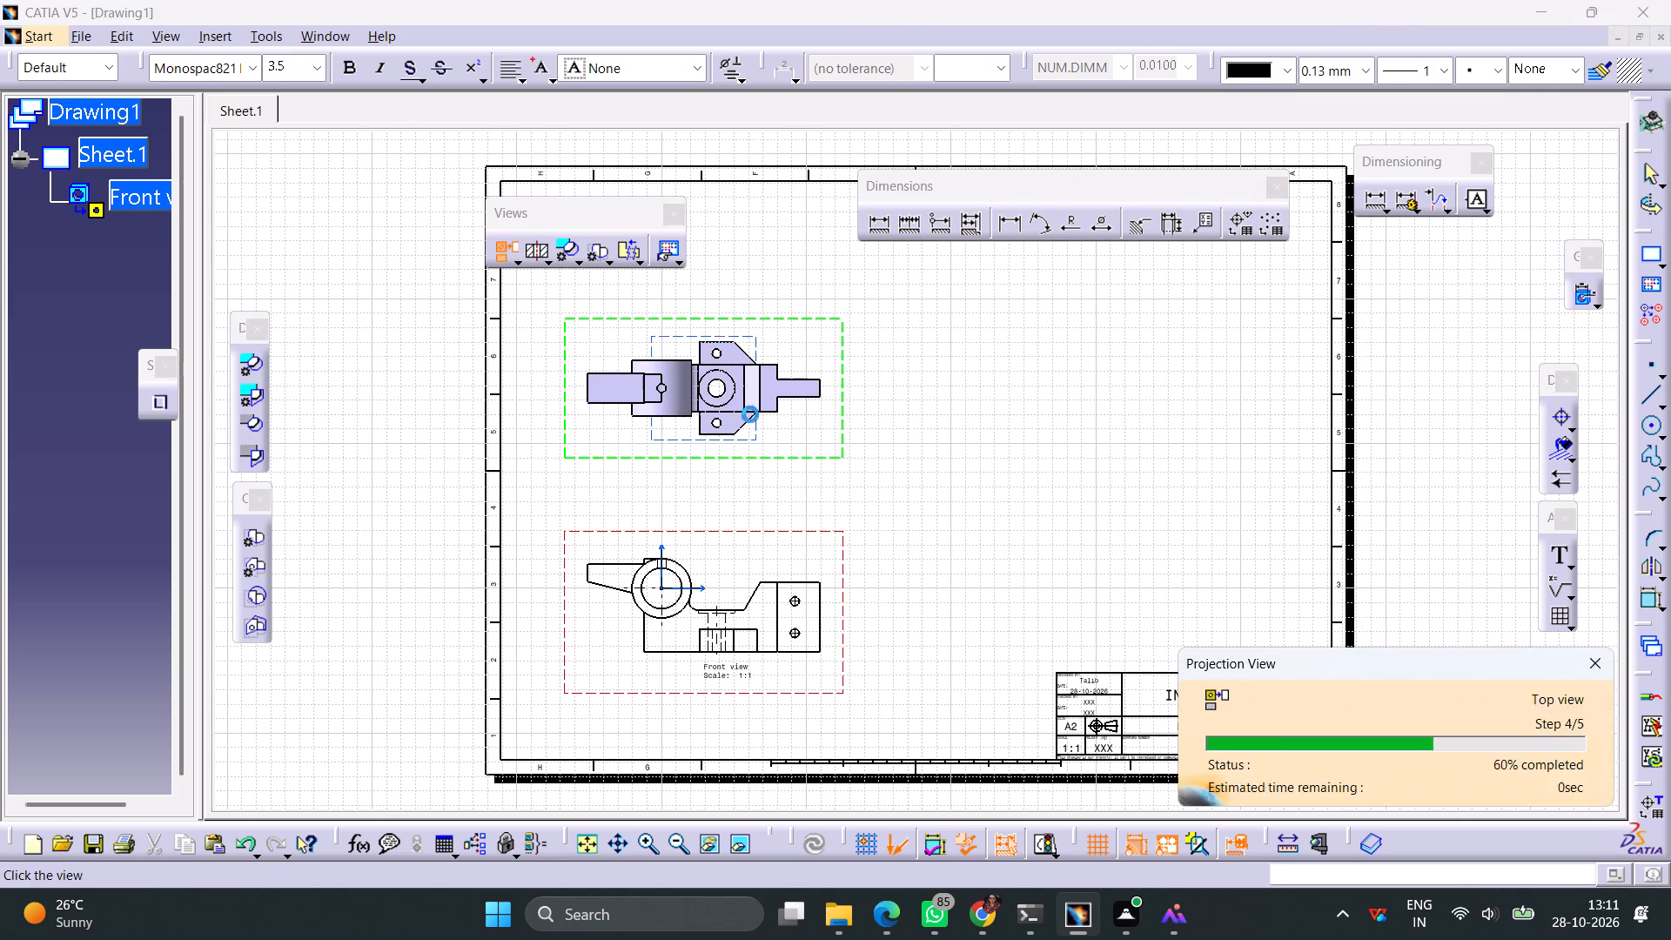
{"action": "left_click", "coordinate": [509, 251]}
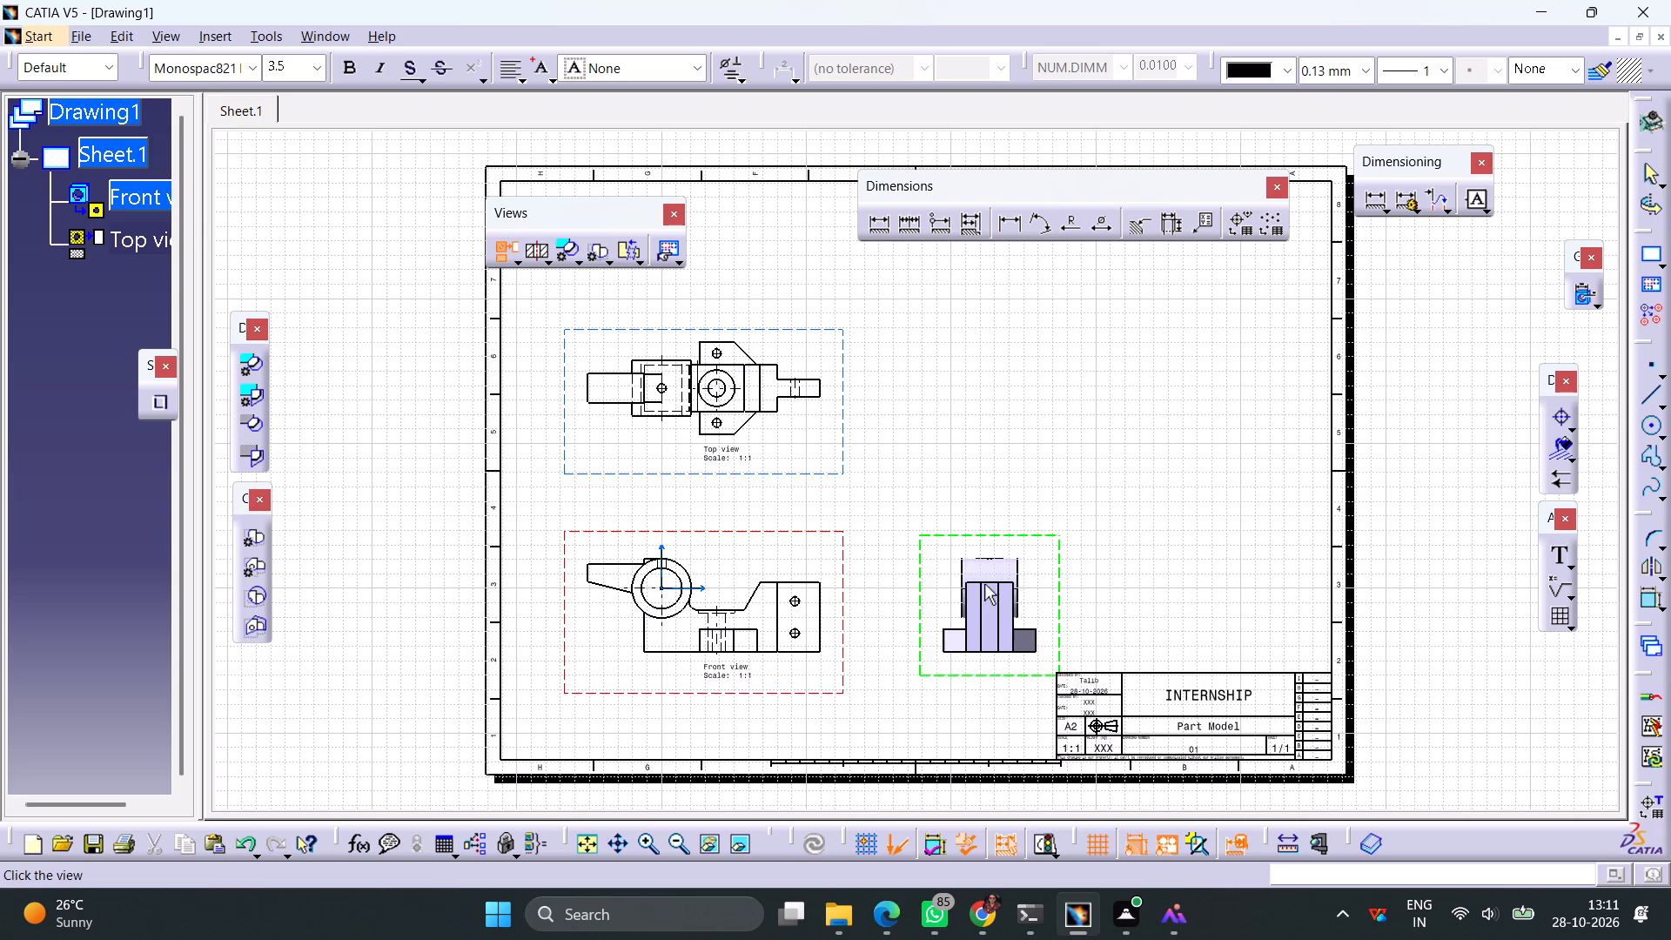
{"action": "left_click", "coordinate": [965, 584]}
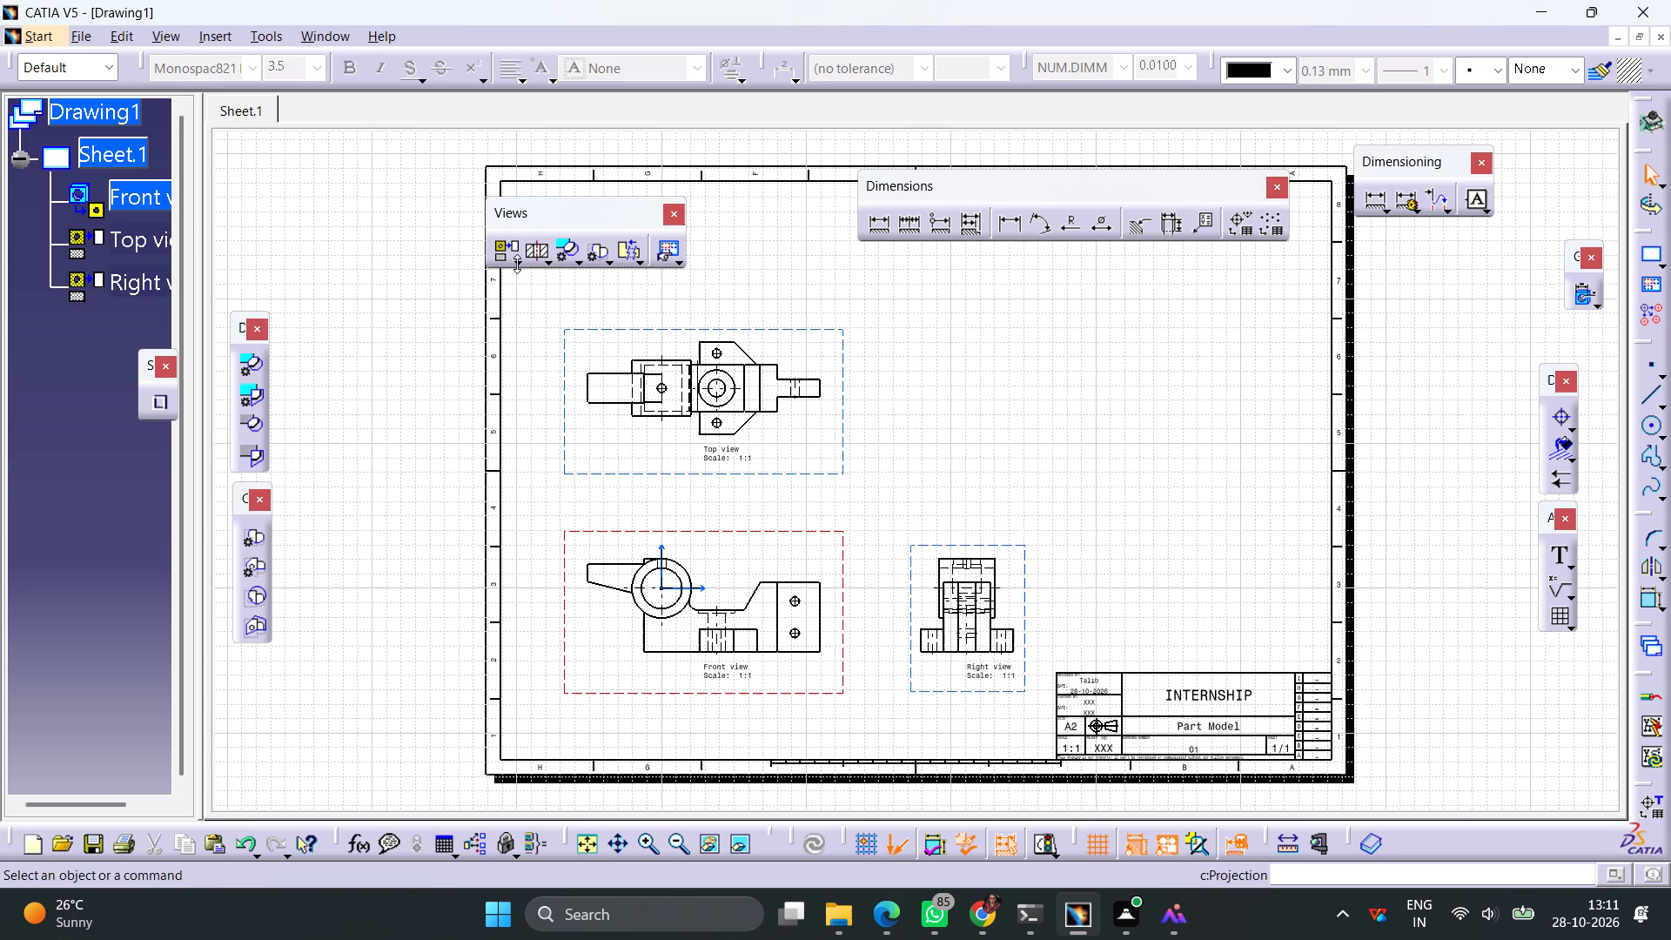
Create an isometric view from Part1 and place it in the upper-right area of the sheet, inside the border.
{"action": "left_click", "coordinate": [517, 264]}
{"action": "left_click", "coordinate": [687, 281]}
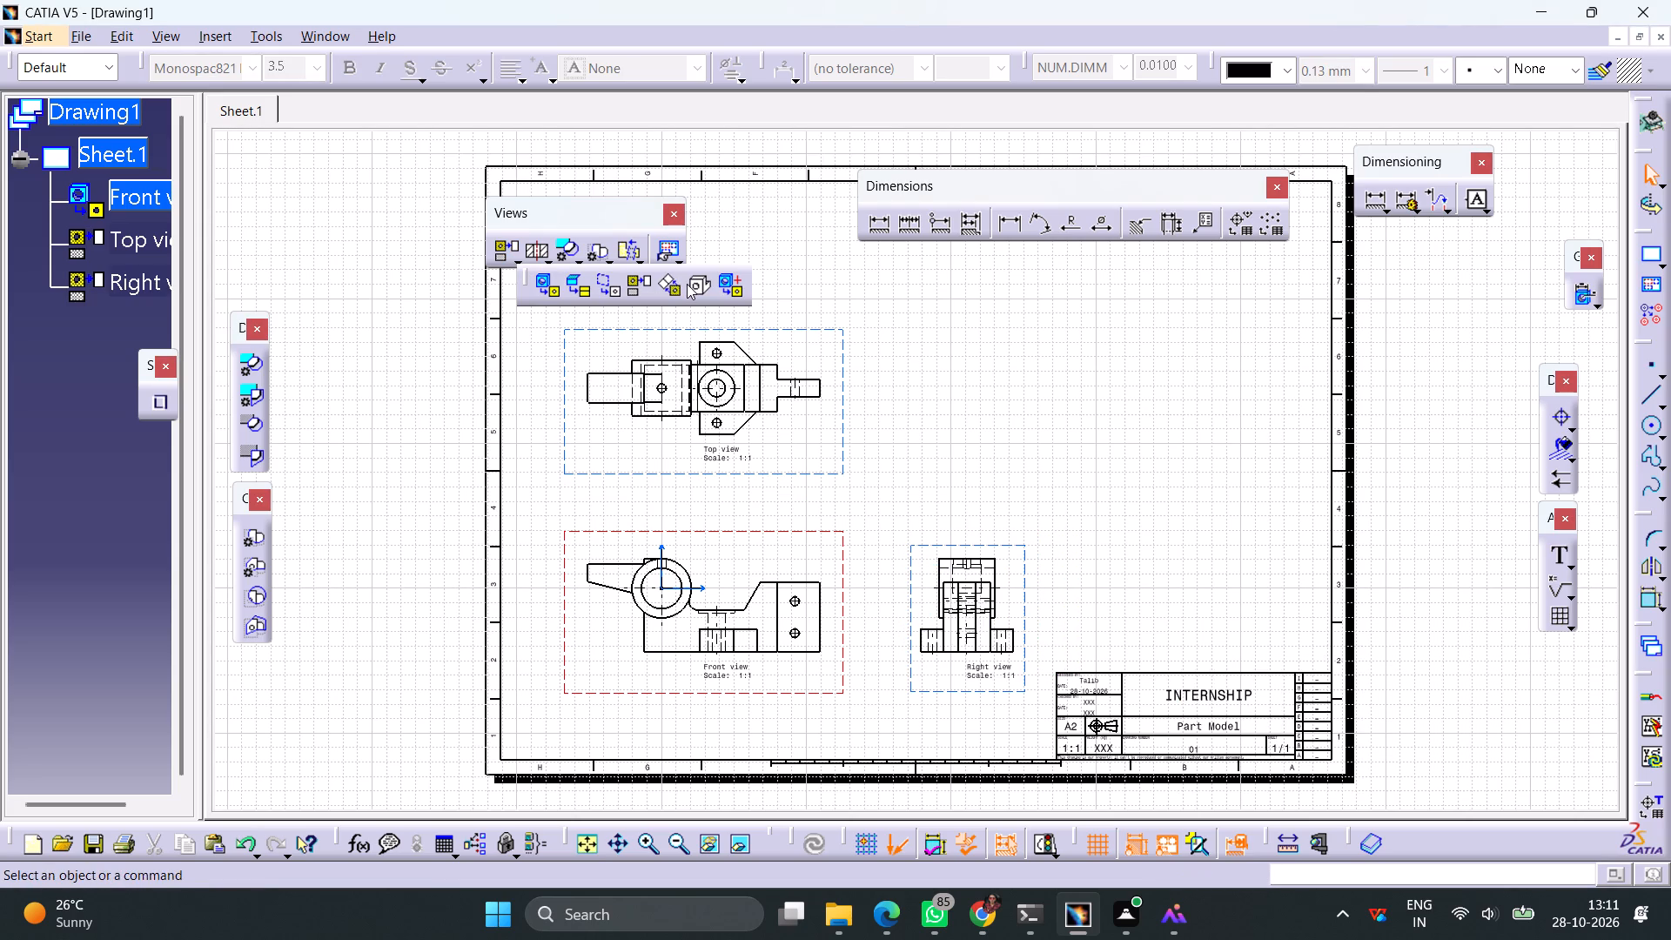
{"action": "left_click", "coordinate": [317, 36]}
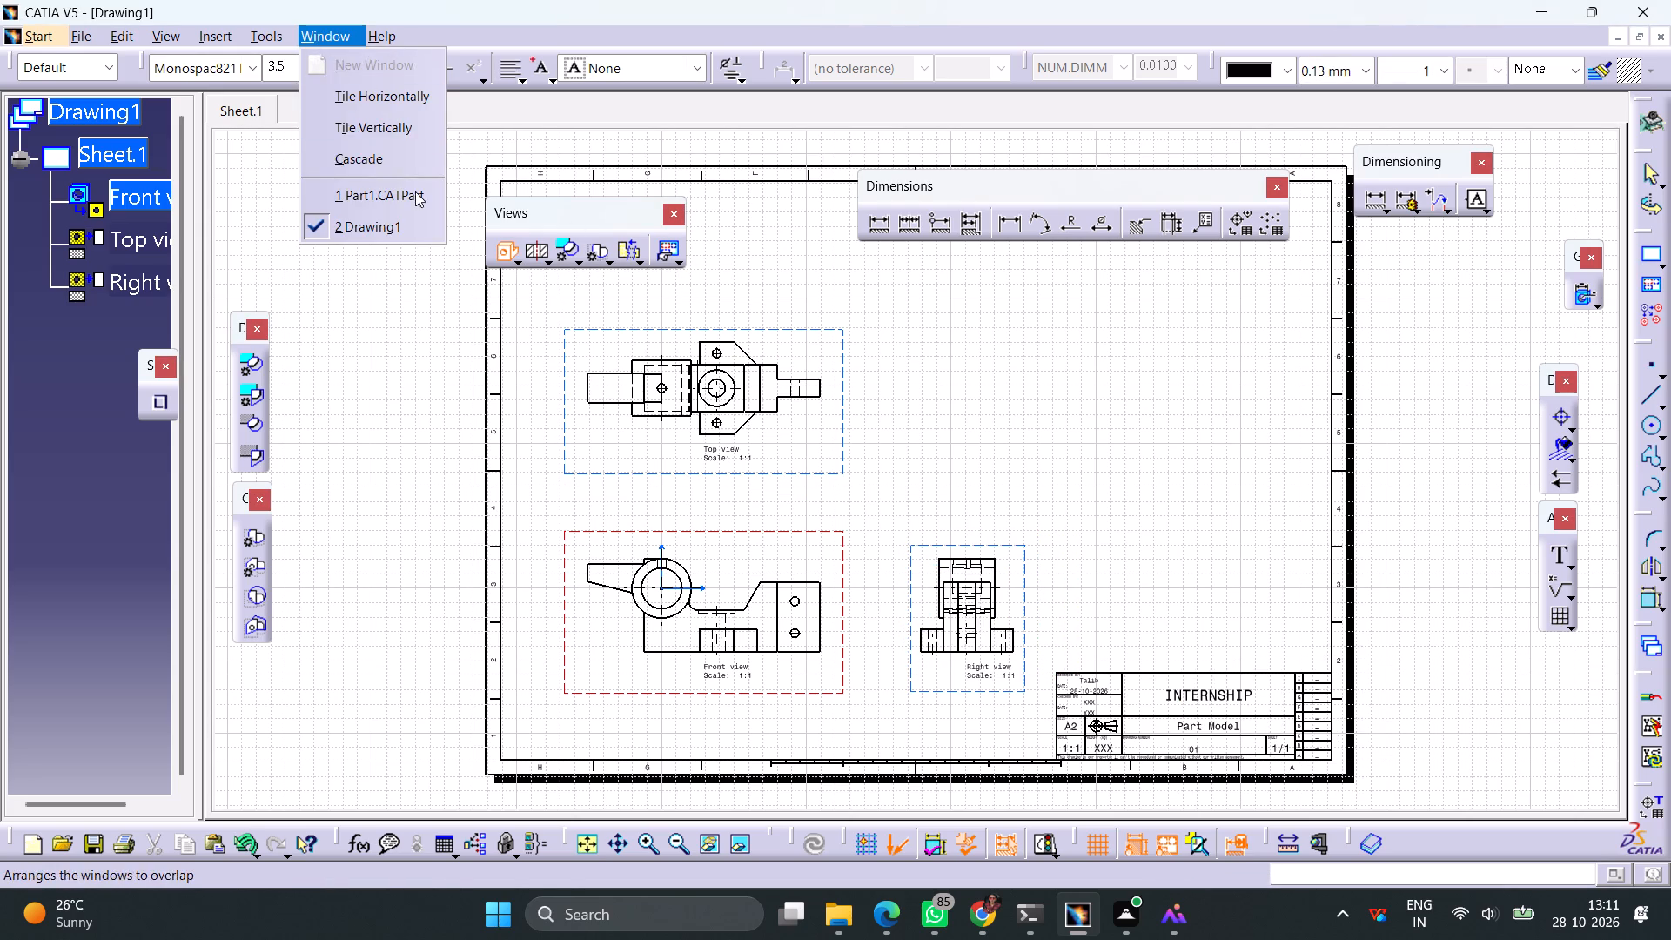
{"action": "left_click", "coordinate": [415, 191]}
{"action": "left_click", "coordinate": [728, 418]}
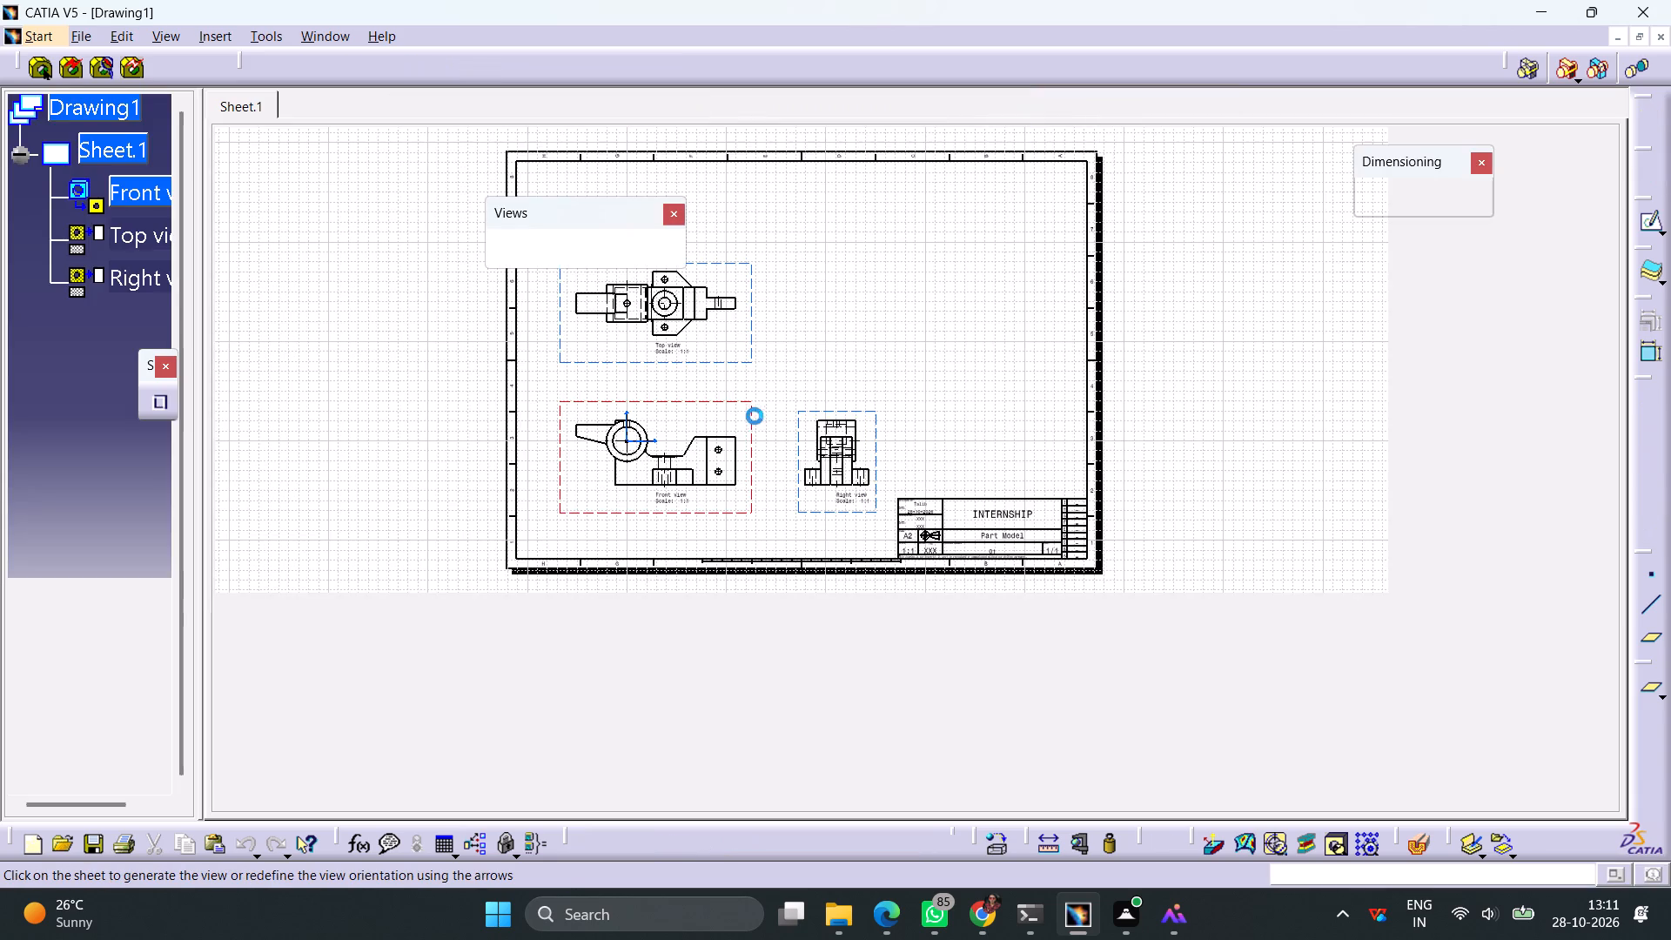
{"action": "middle_click_drag", "start_coordinate": [800, 413], "coordinate": [795, 481], "text": "ctrl"}
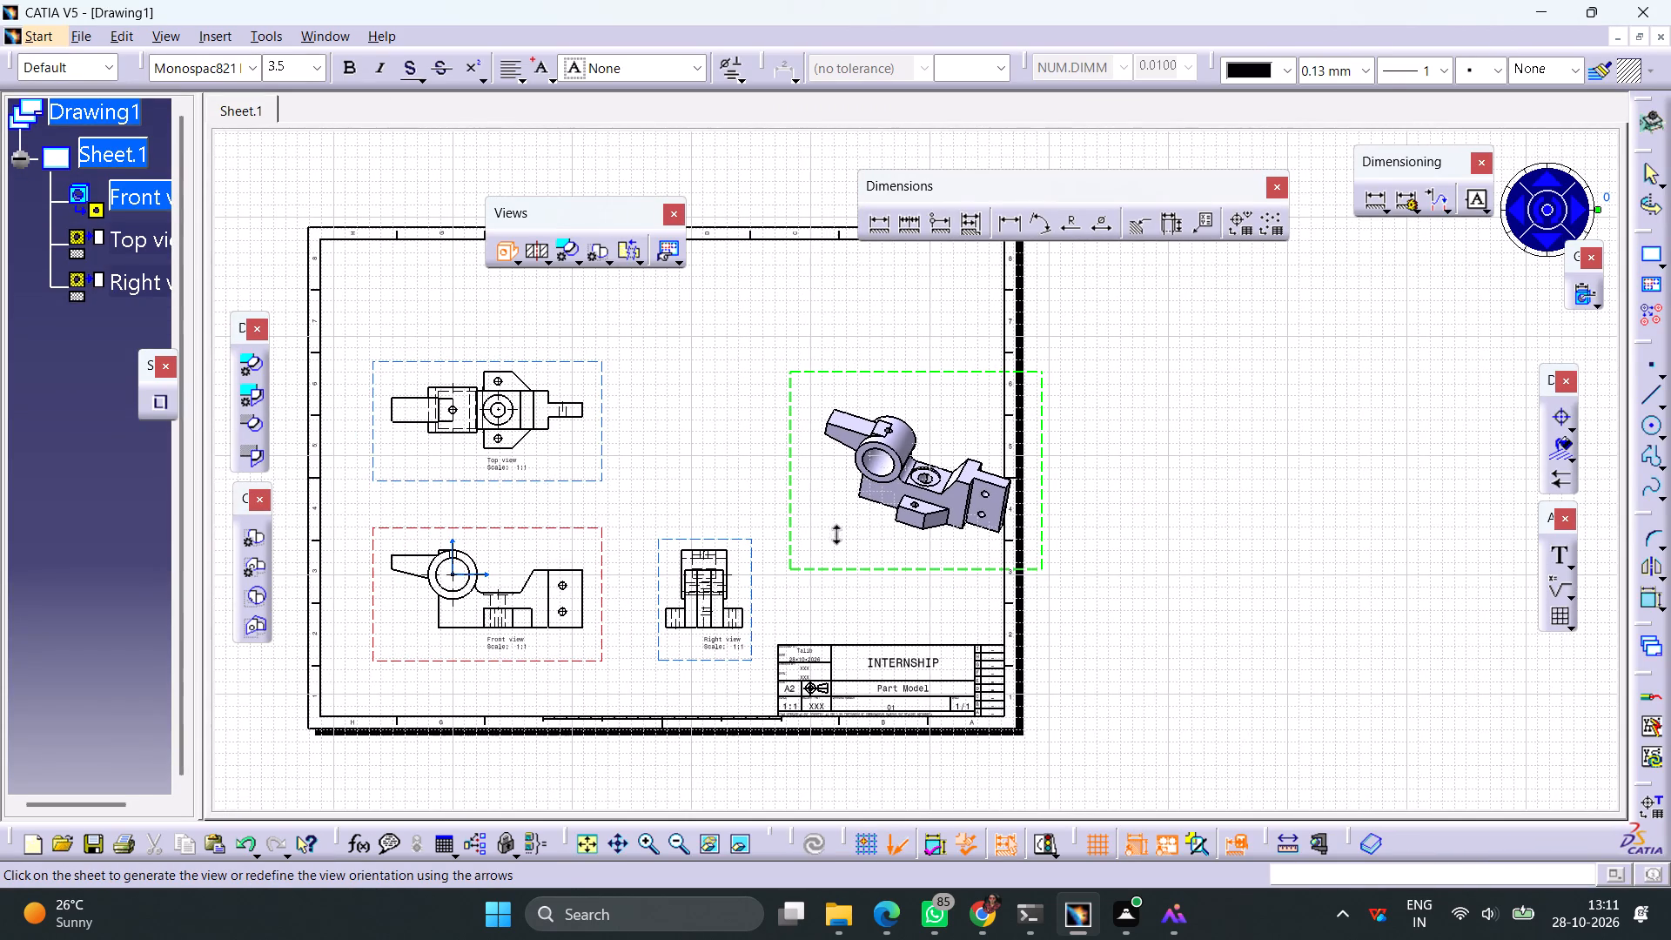
{"action": "left_click_drag", "start_coordinate": [857, 574], "coordinate": [853, 561]}
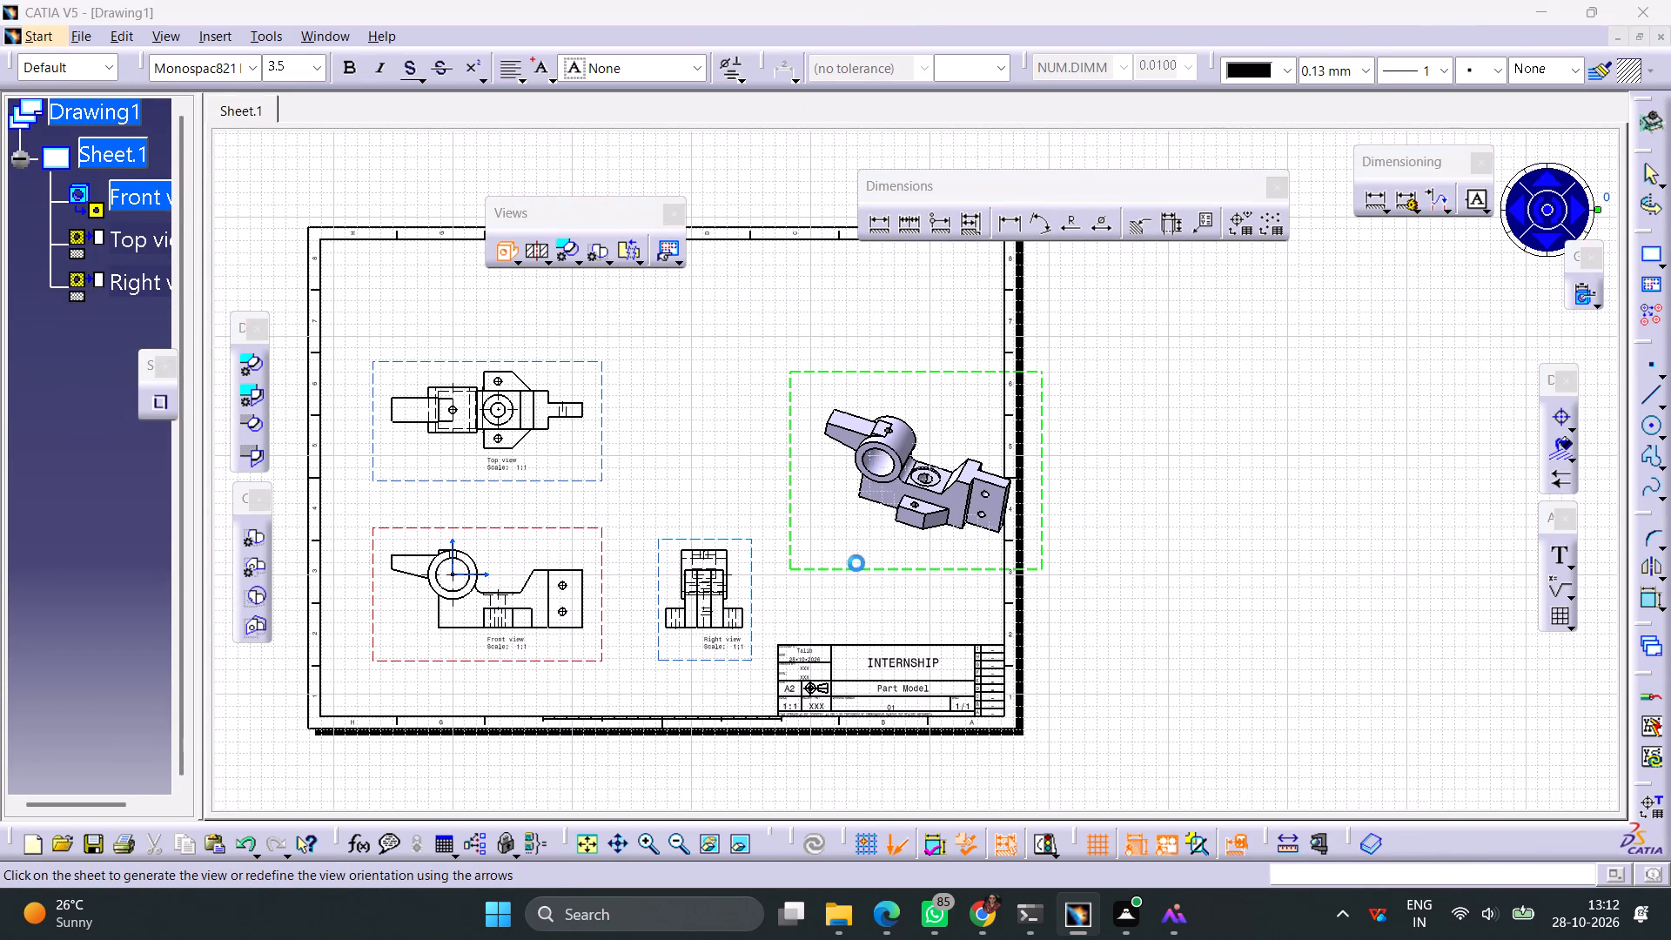
{"action": "left_click_drag", "start_coordinate": [868, 573], "coordinate": [781, 494]}
{"action": "left_click", "coordinate": [872, 524]}
Make the isometric view the active view.
{"action": "right_click", "coordinate": [911, 493]}
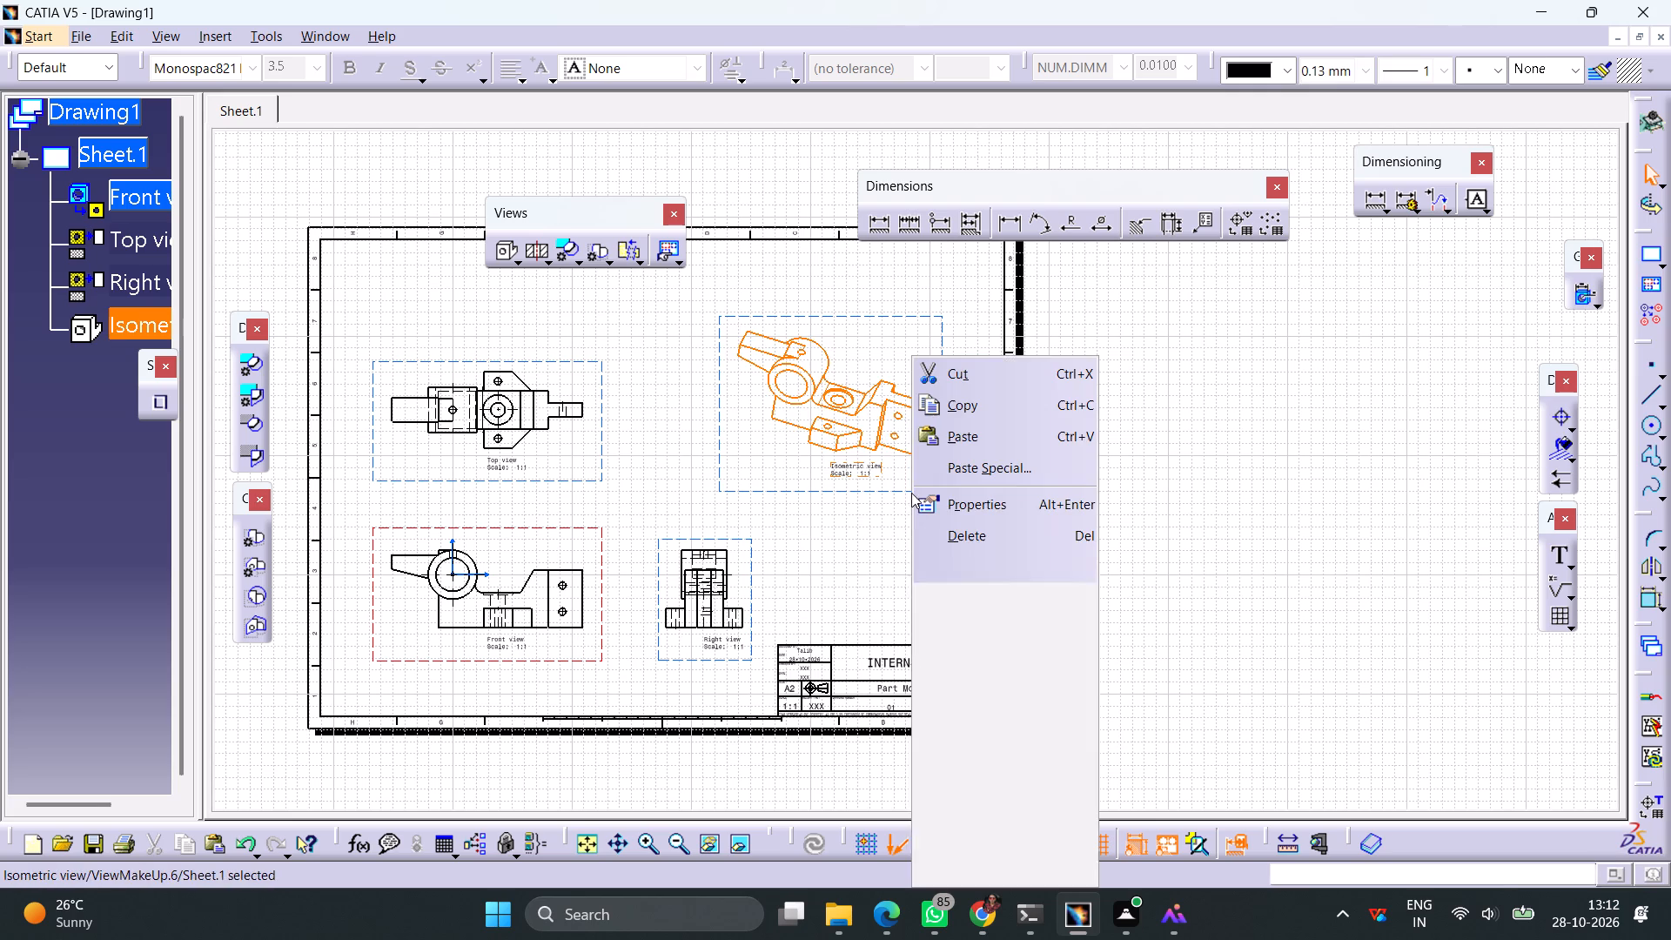
{"action": "left_click", "coordinate": [970, 763]}
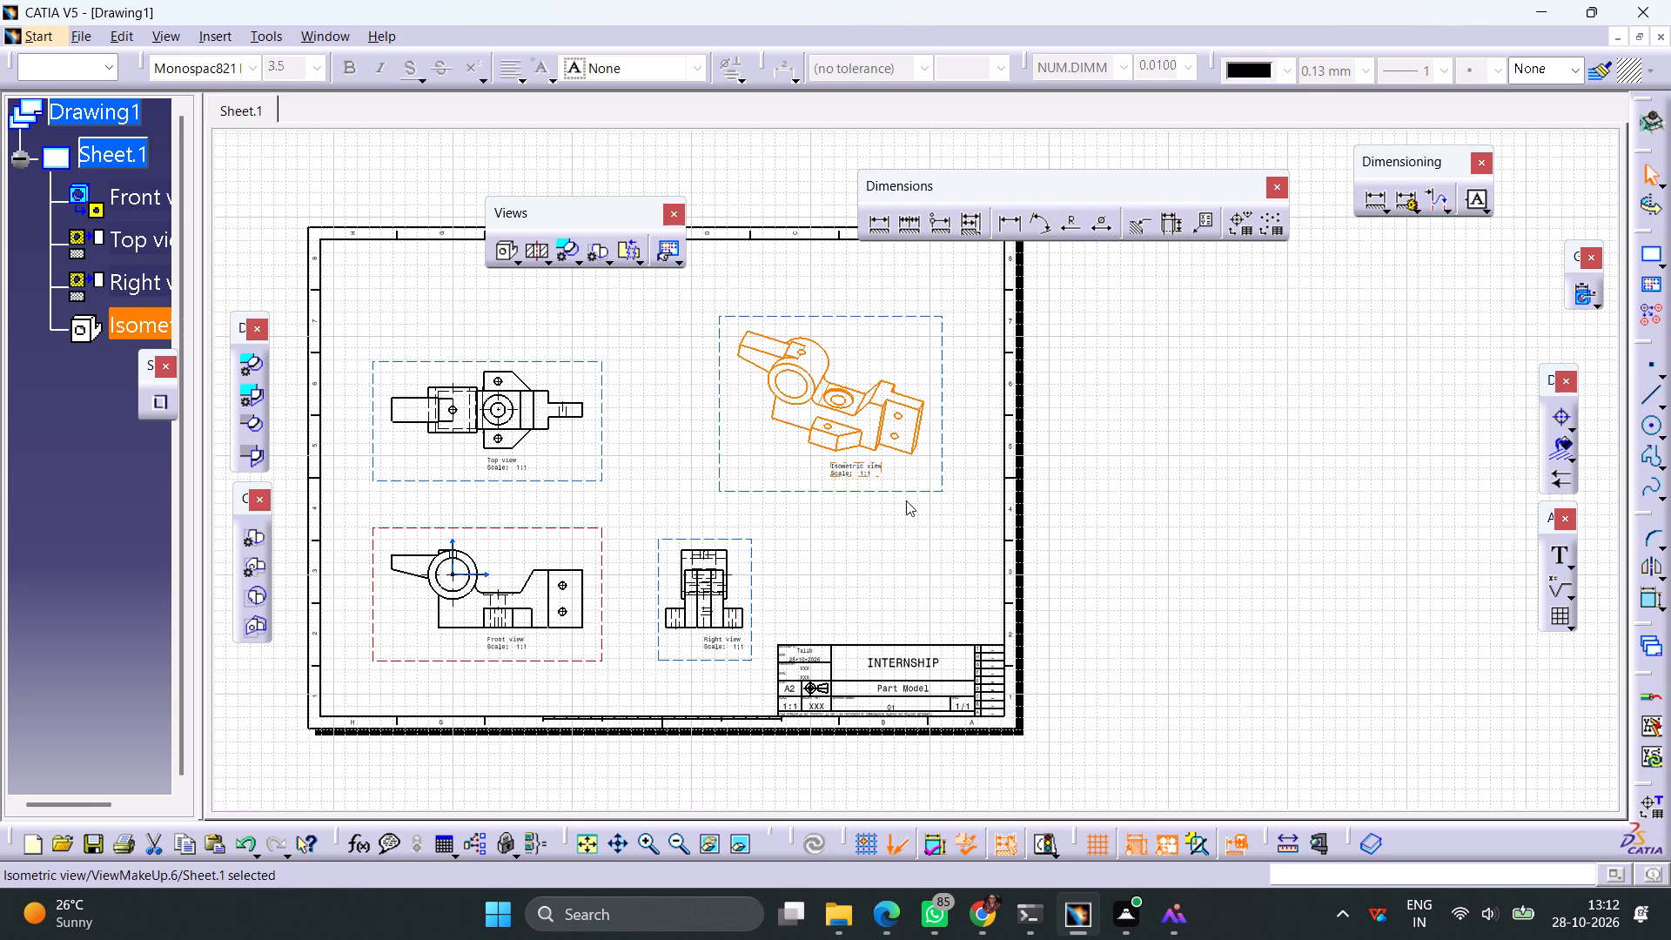
Set the isometric view's generation mode to Raster, with Shading with edges and High quality for visualization.
{"action": "right_click", "coordinate": [914, 488]}
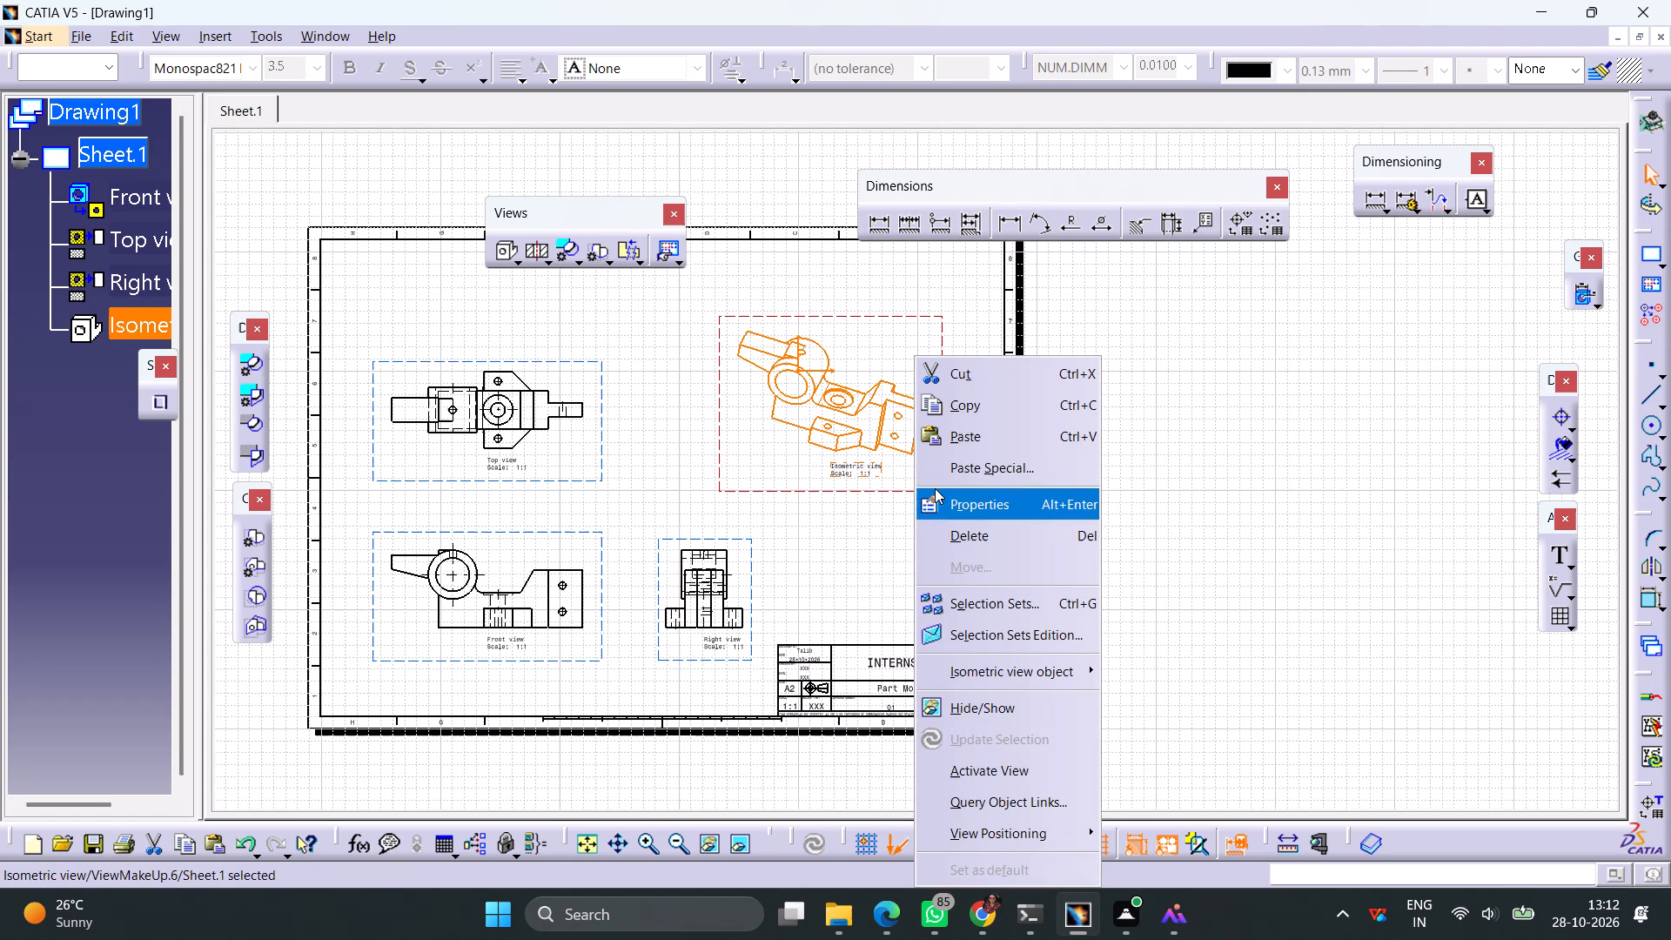
{"action": "left_click", "coordinate": [977, 495]}
{"action": "scroll", "coordinate": [1258, 563], "scroll_direction": "down", "scroll_amount": 5}
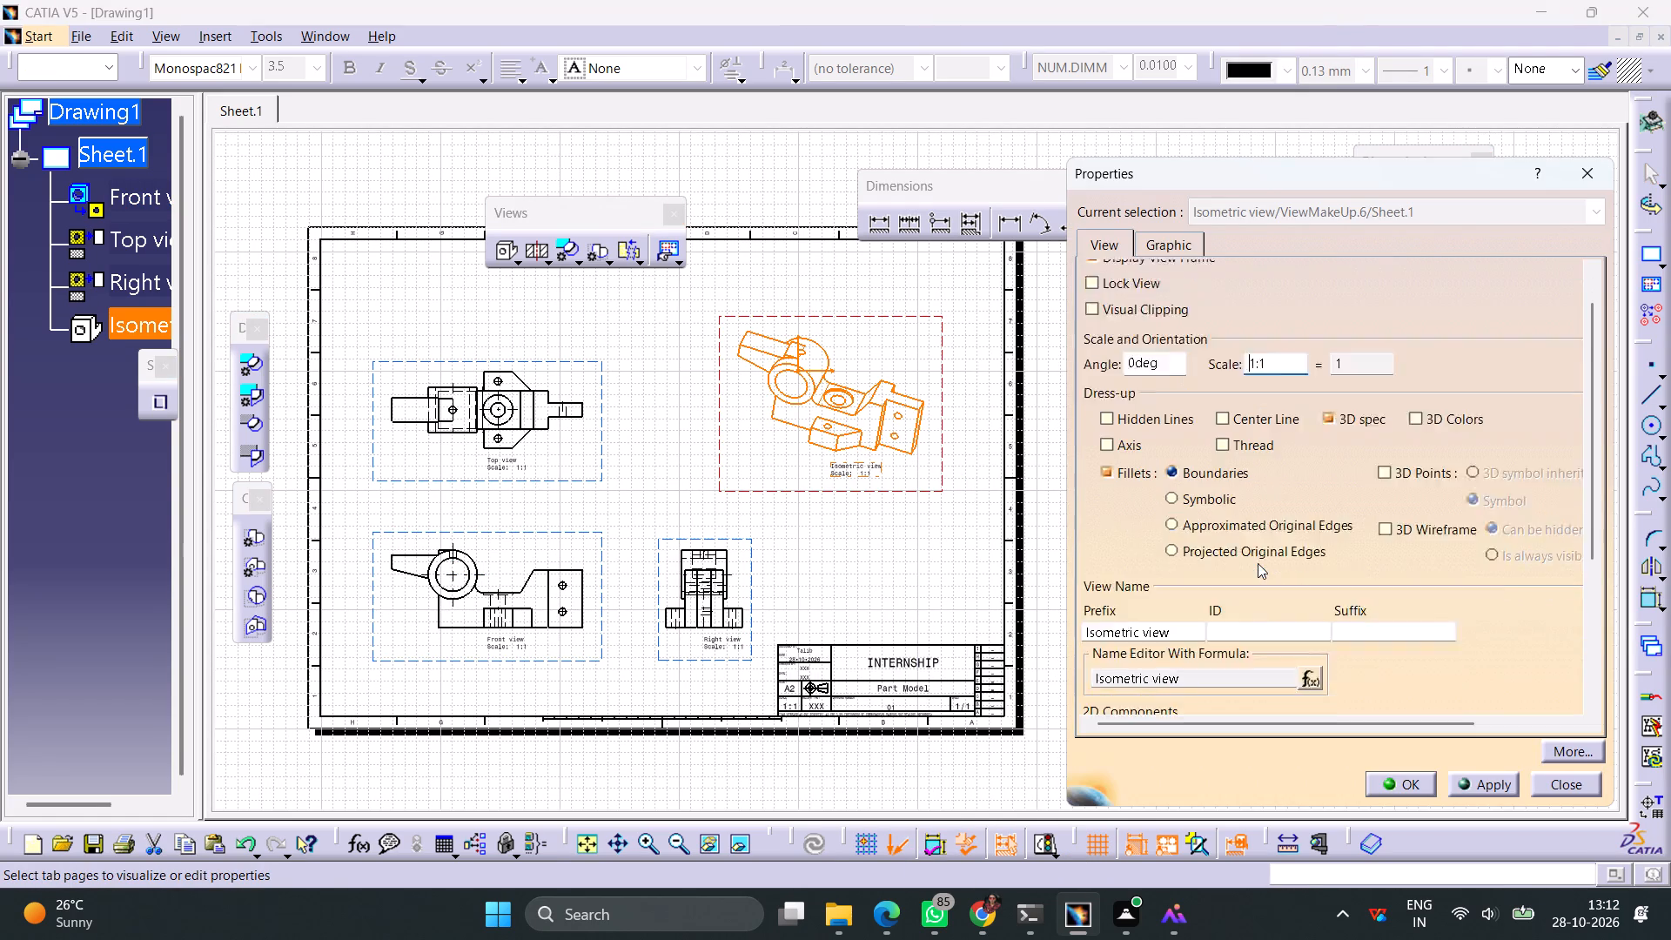
{"action": "scroll", "coordinate": [1258, 563], "scroll_direction": "down", "scroll_amount": 7}
{"action": "left_click", "coordinate": [1381, 623]}
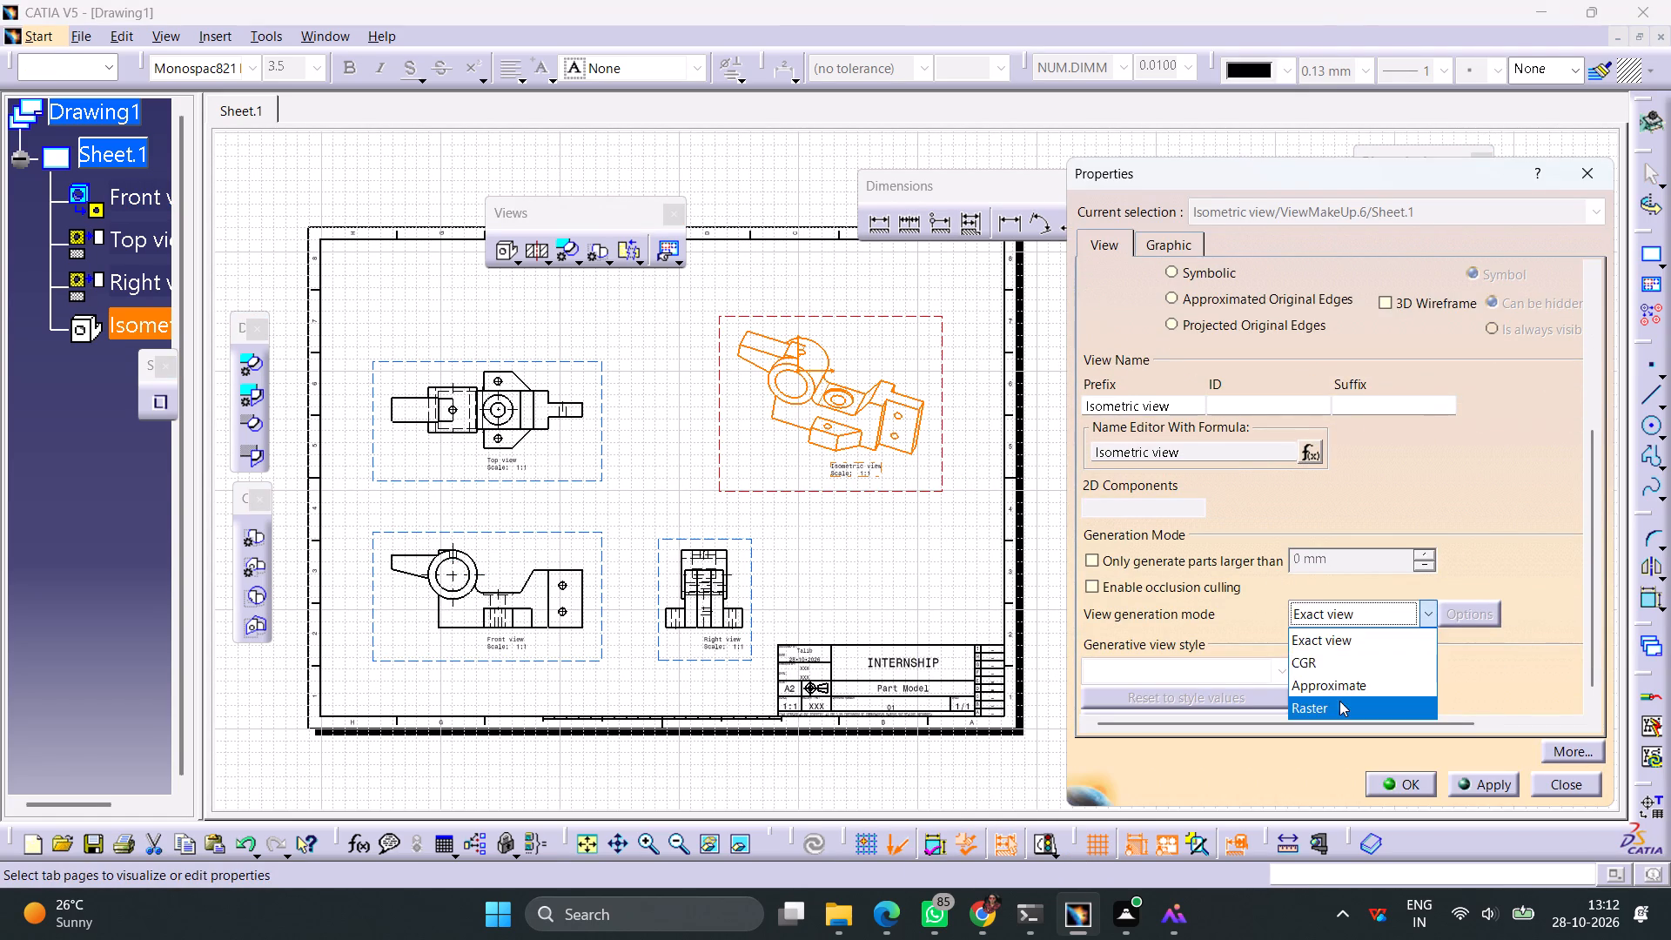
{"action": "left_click", "coordinate": [1339, 704]}
{"action": "left_click", "coordinate": [1477, 616]}
{"action": "left_click", "coordinate": [1387, 632]}
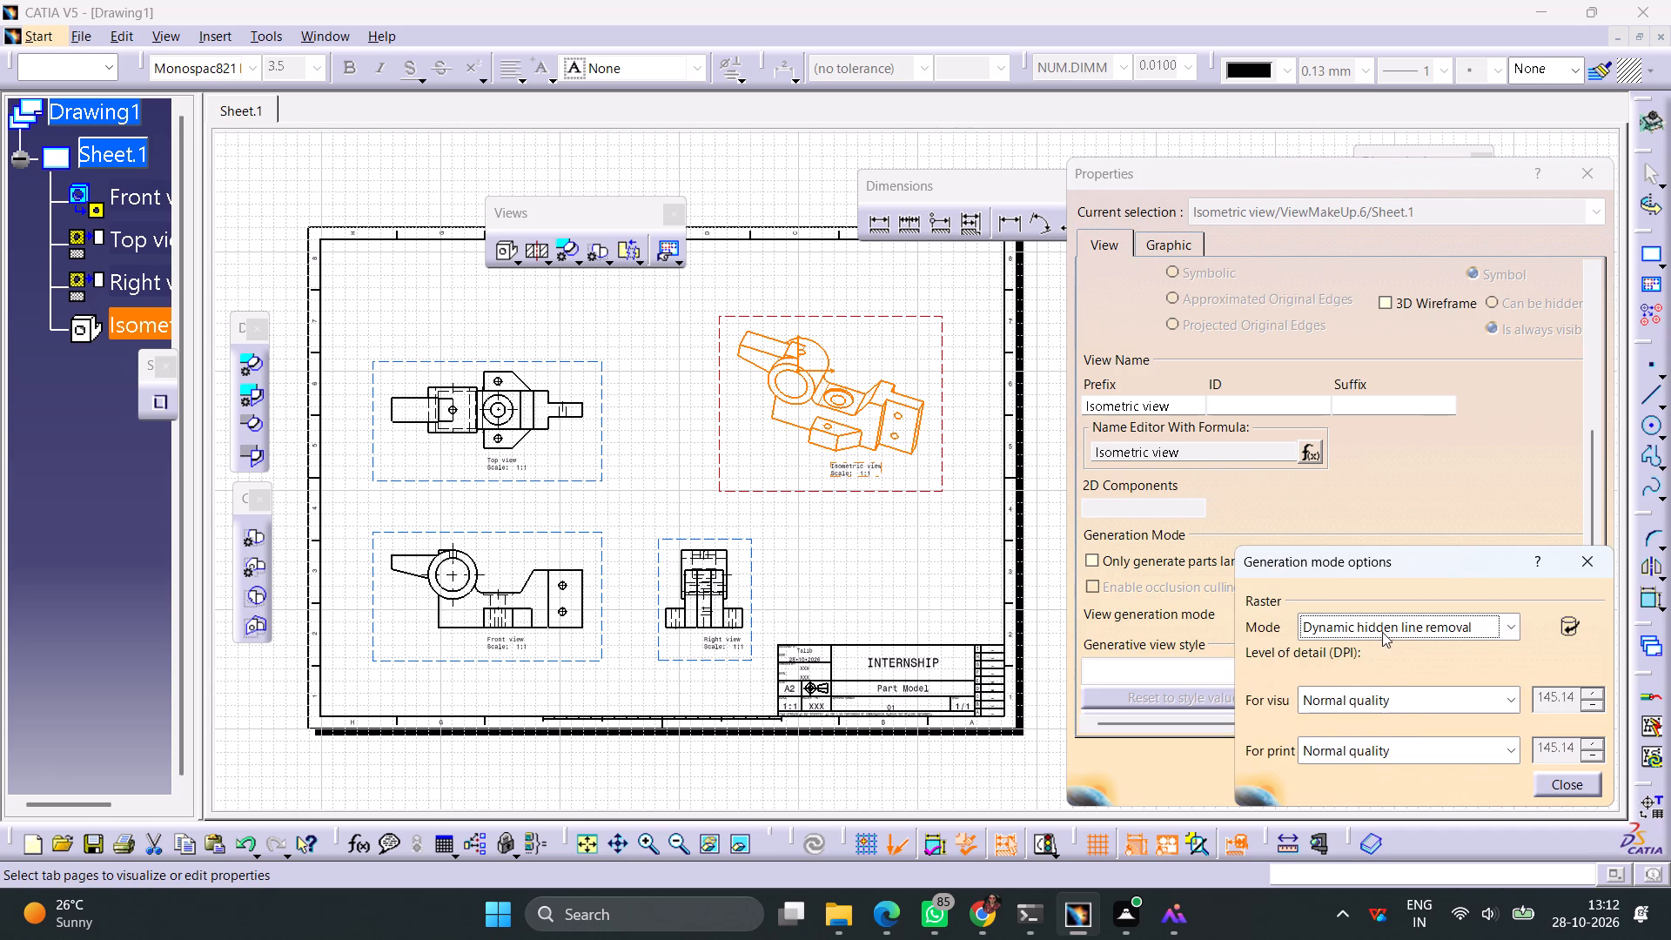
{"action": "left_click", "coordinate": [1349, 699]}
{"action": "left_click", "coordinate": [1448, 708]}
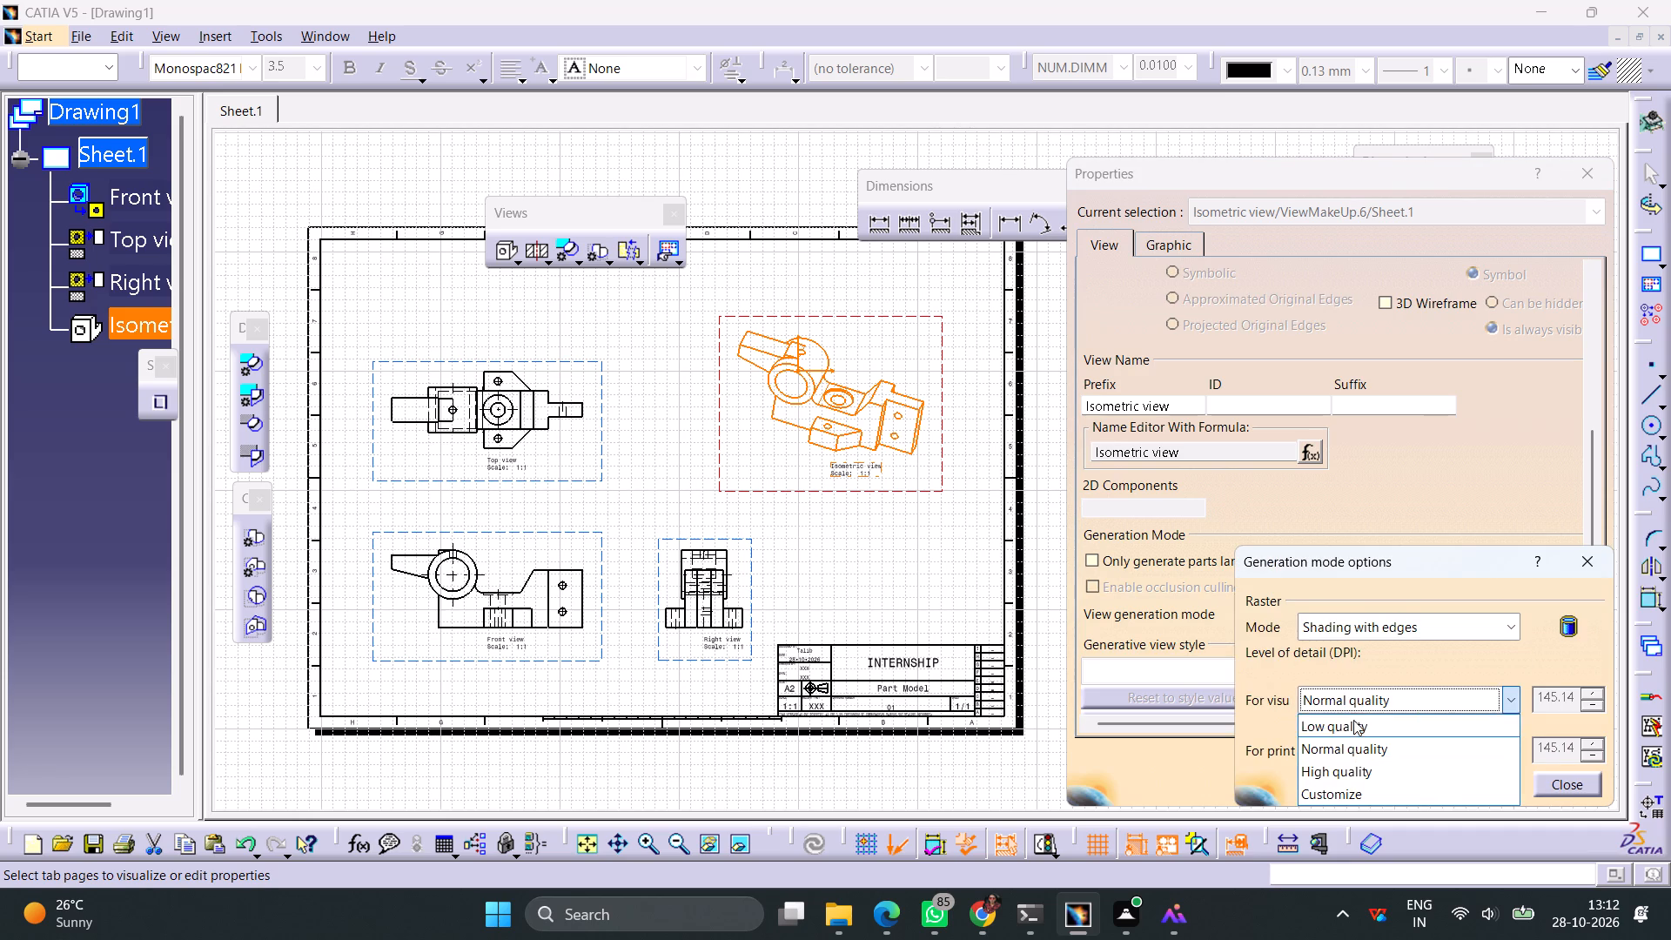
{"action": "left_click", "coordinate": [1355, 763]}
{"action": "left_click", "coordinate": [1566, 789]}
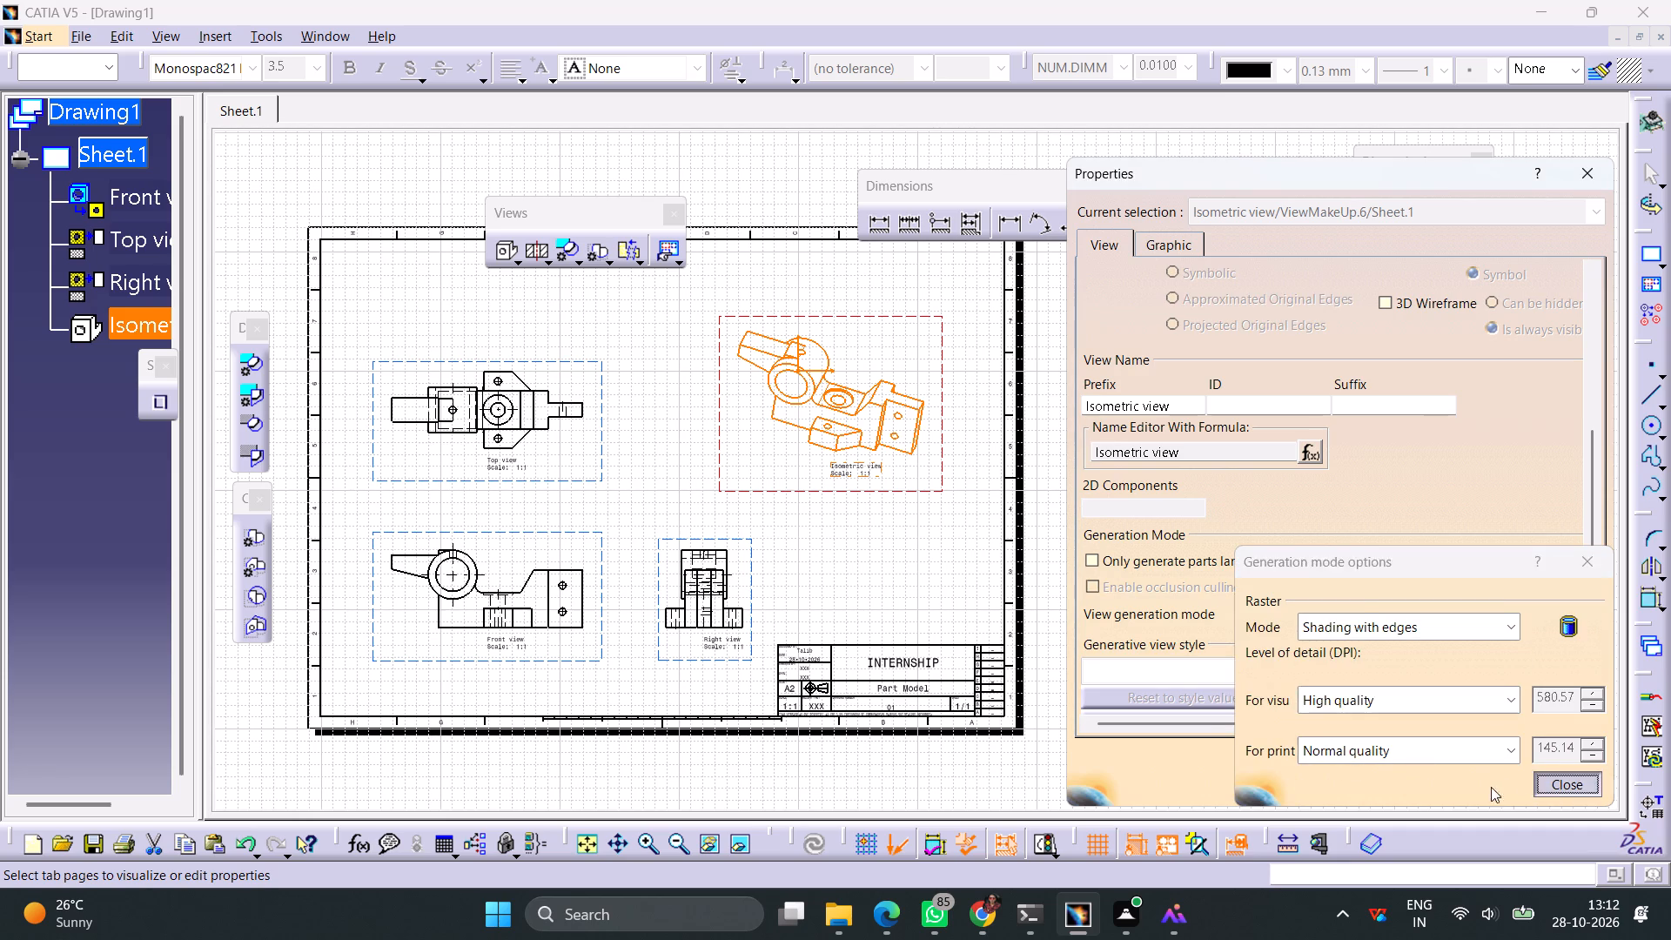
{"action": "left_click", "coordinate": [1477, 784]}
{"action": "left_click", "coordinate": [1407, 785]}
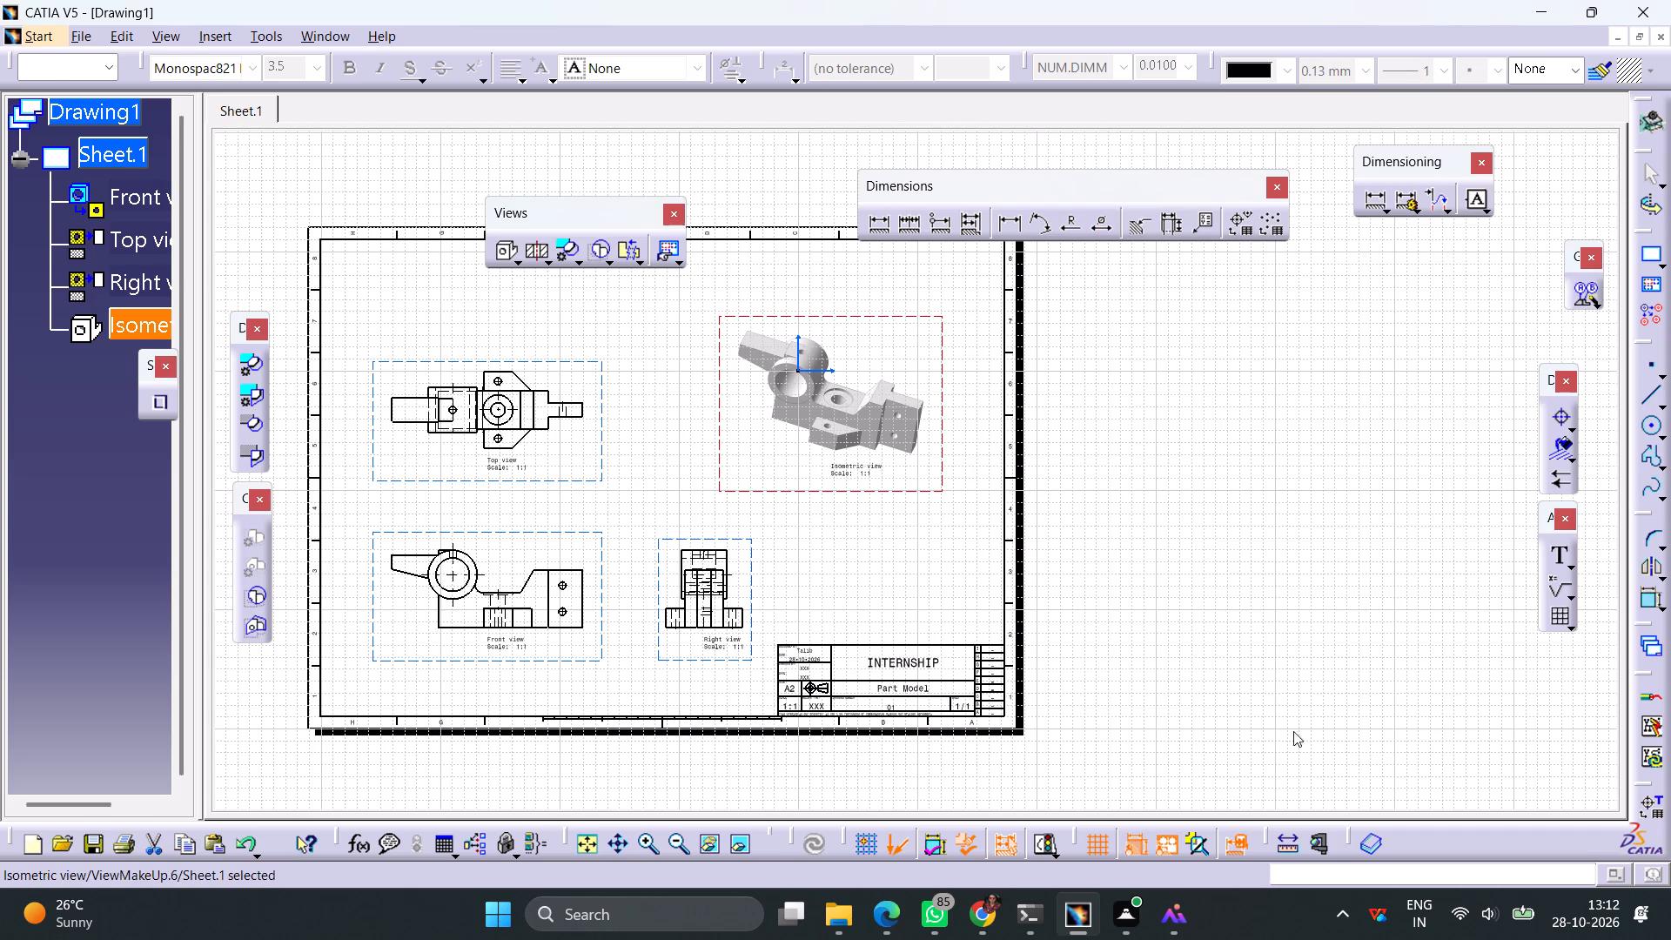
{"action": "left_click", "coordinate": [1206, 637]}
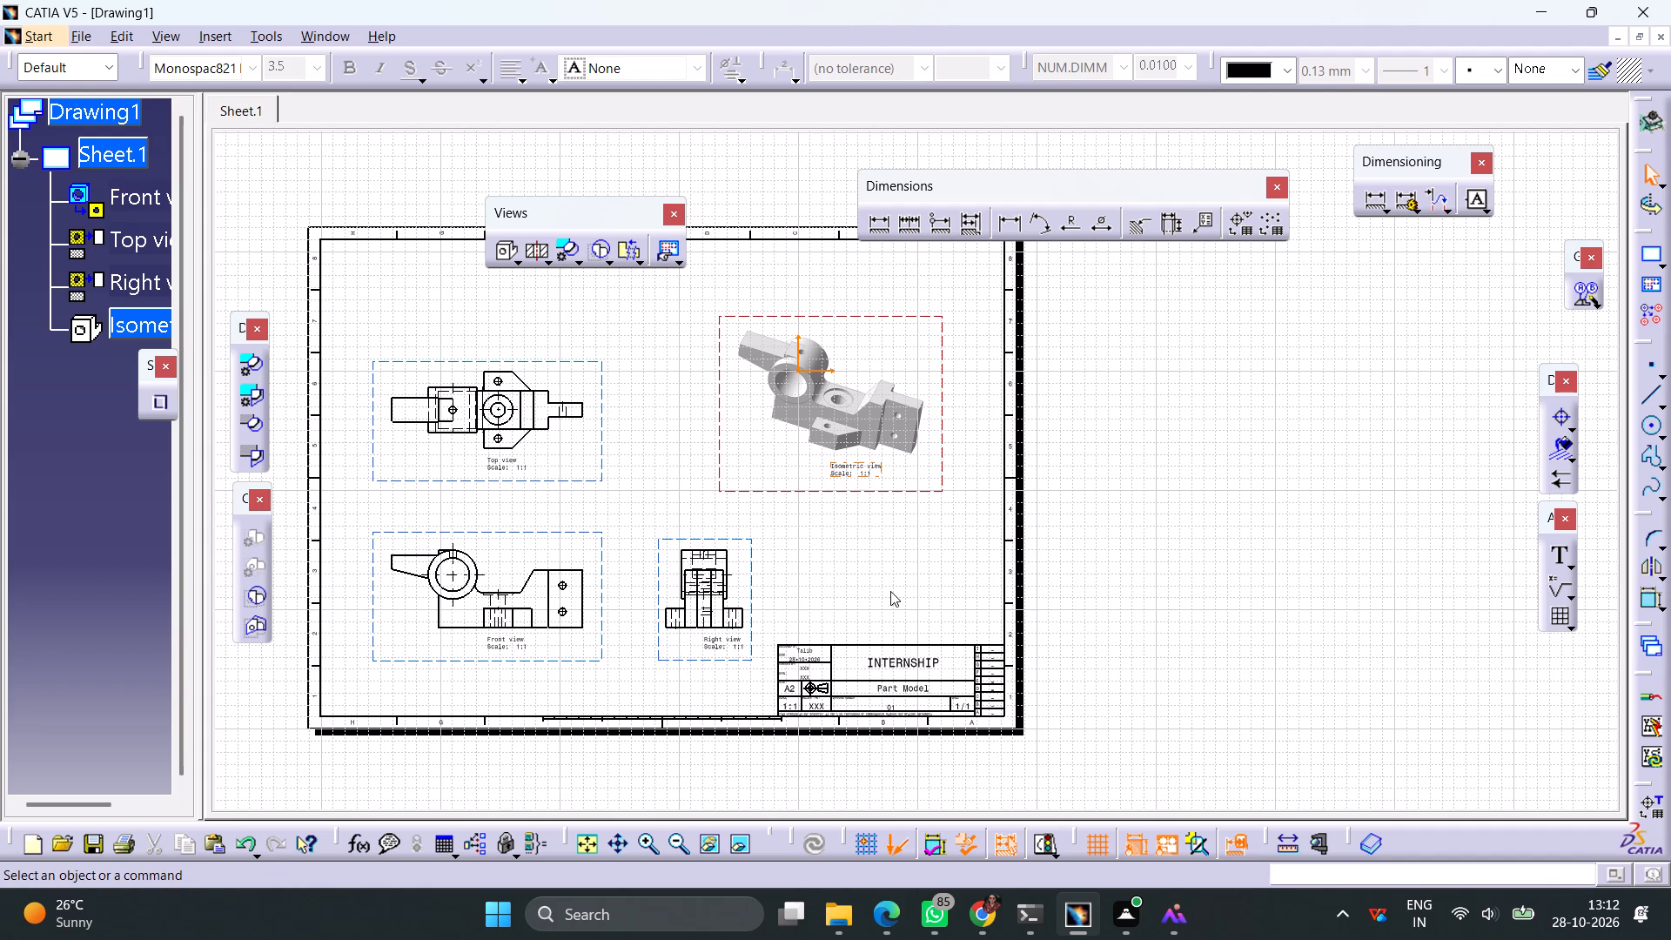
Dimension the horizontal distance from the arm's end edge to the cylinder's centre in the front view, placed above the arm.
{"action": "middle_click_drag", "start_coordinate": [890, 591], "coordinate": [1149, 563]}
{"action": "middle_click_drag", "start_coordinate": [1087, 567], "coordinate": [1131, 480], "text": "ctrl"}
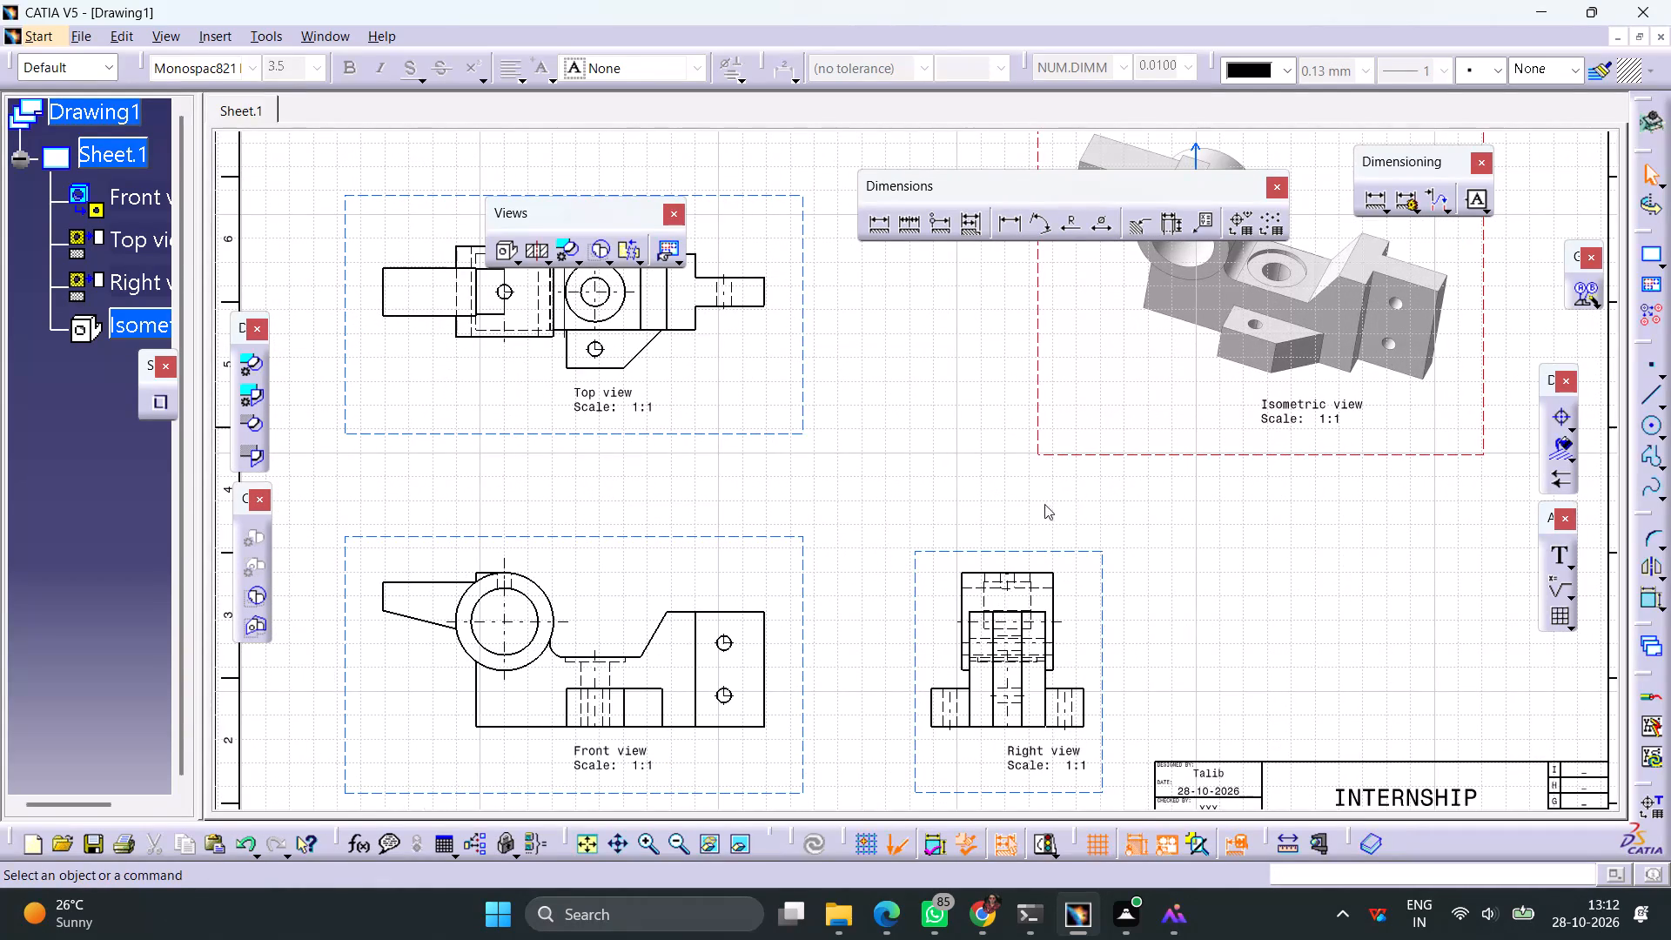
{"action": "left_click", "coordinate": [879, 225]}
{"action": "left_click", "coordinate": [380, 596]}
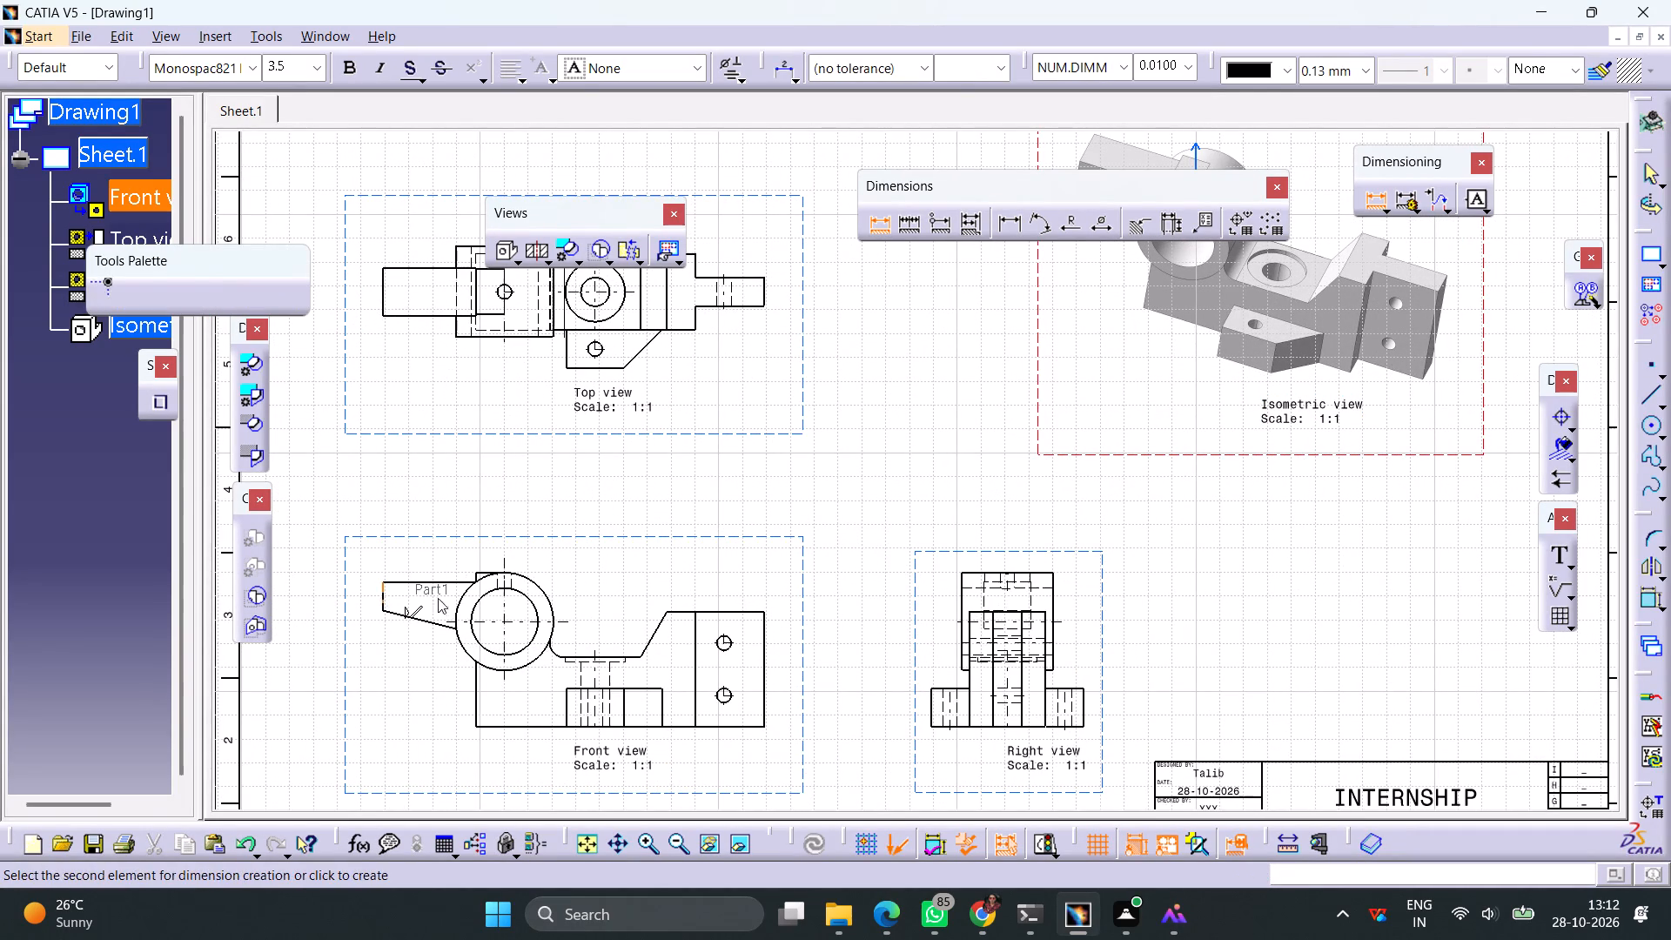
{"action": "left_click", "coordinate": [503, 604]}
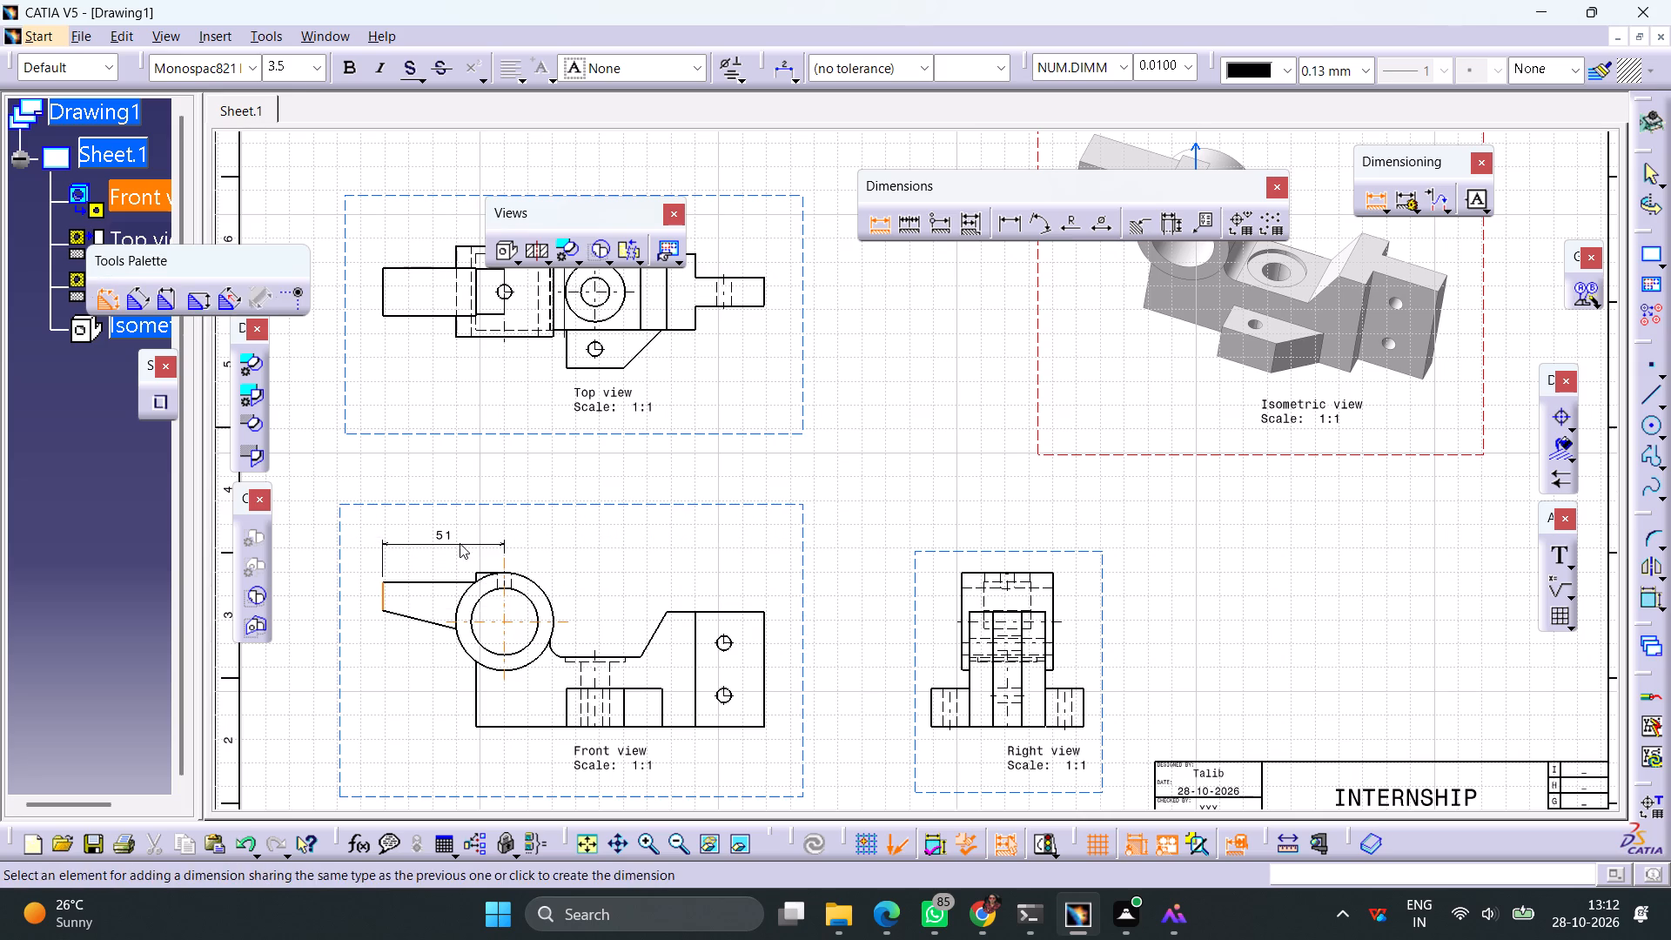
{"action": "left_click", "coordinate": [460, 543]}
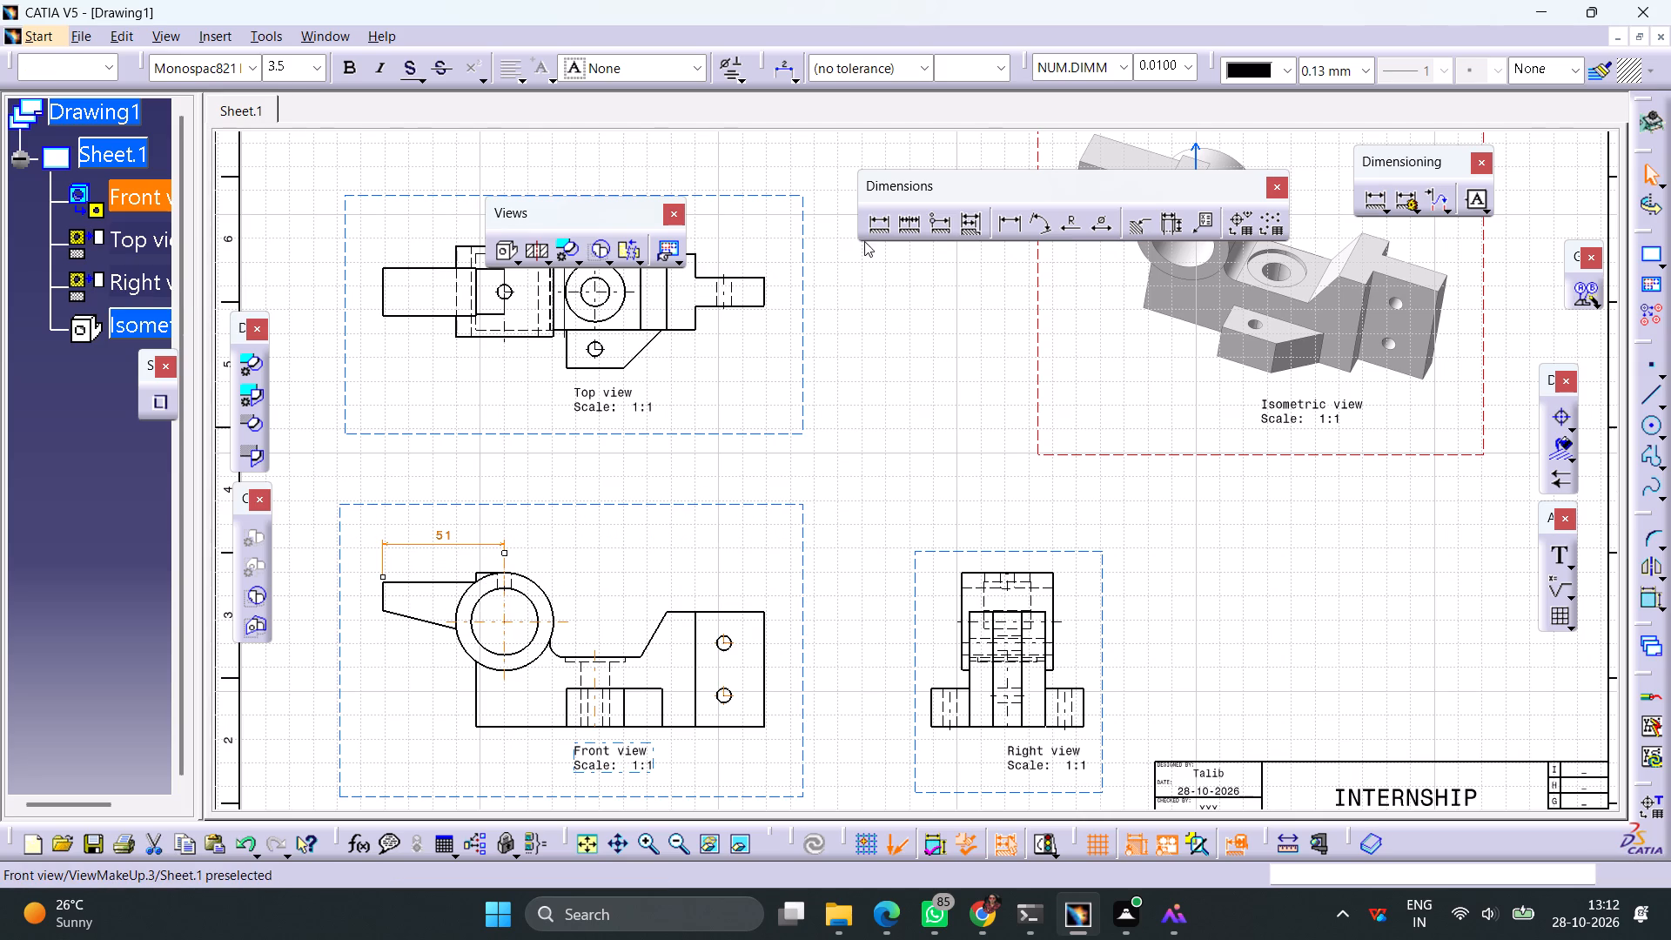
Dimension the height of the arm's vertical end edge in the front view, placed outside the arm's free end.
{"action": "left_click", "coordinate": [871, 234]}
{"action": "left_click", "coordinate": [382, 595]}
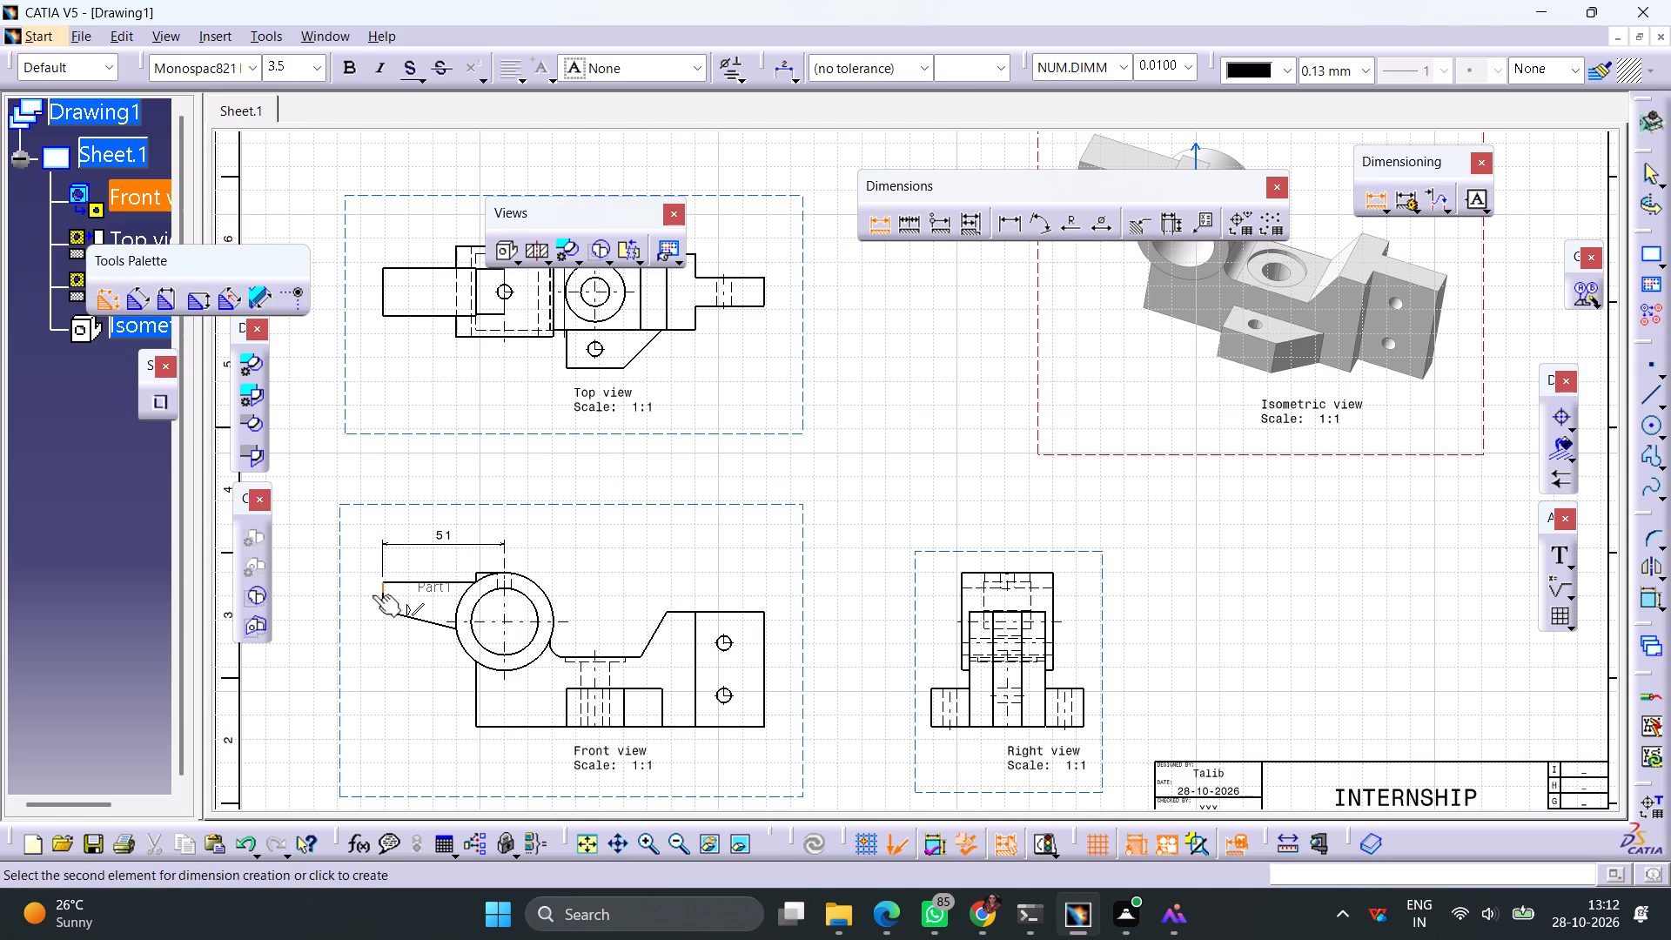
{"action": "left_click", "coordinate": [346, 584]}
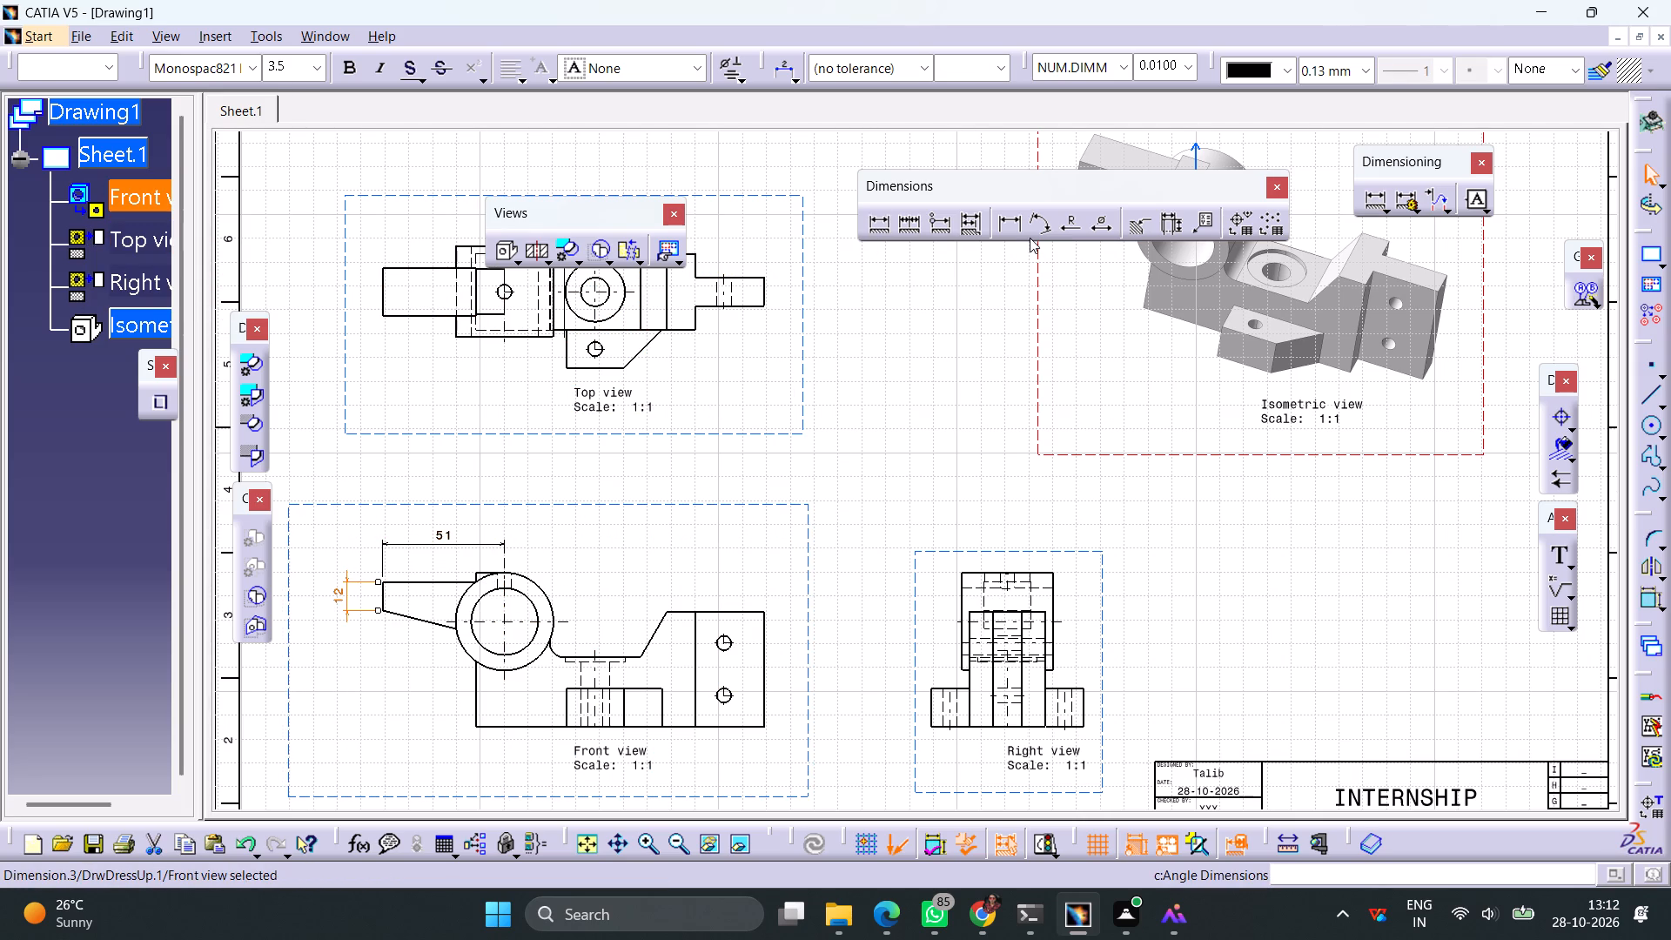
Add an angle dimension between the arm's vertical end edge and its sloped lower edge in the front view.
{"action": "left_click", "coordinate": [1033, 232]}
{"action": "middle_click_drag", "start_coordinate": [603, 608], "coordinate": [626, 528], "text": "ctrl"}
{"action": "middle_click_drag", "start_coordinate": [570, 621], "coordinate": [1191, 323]}
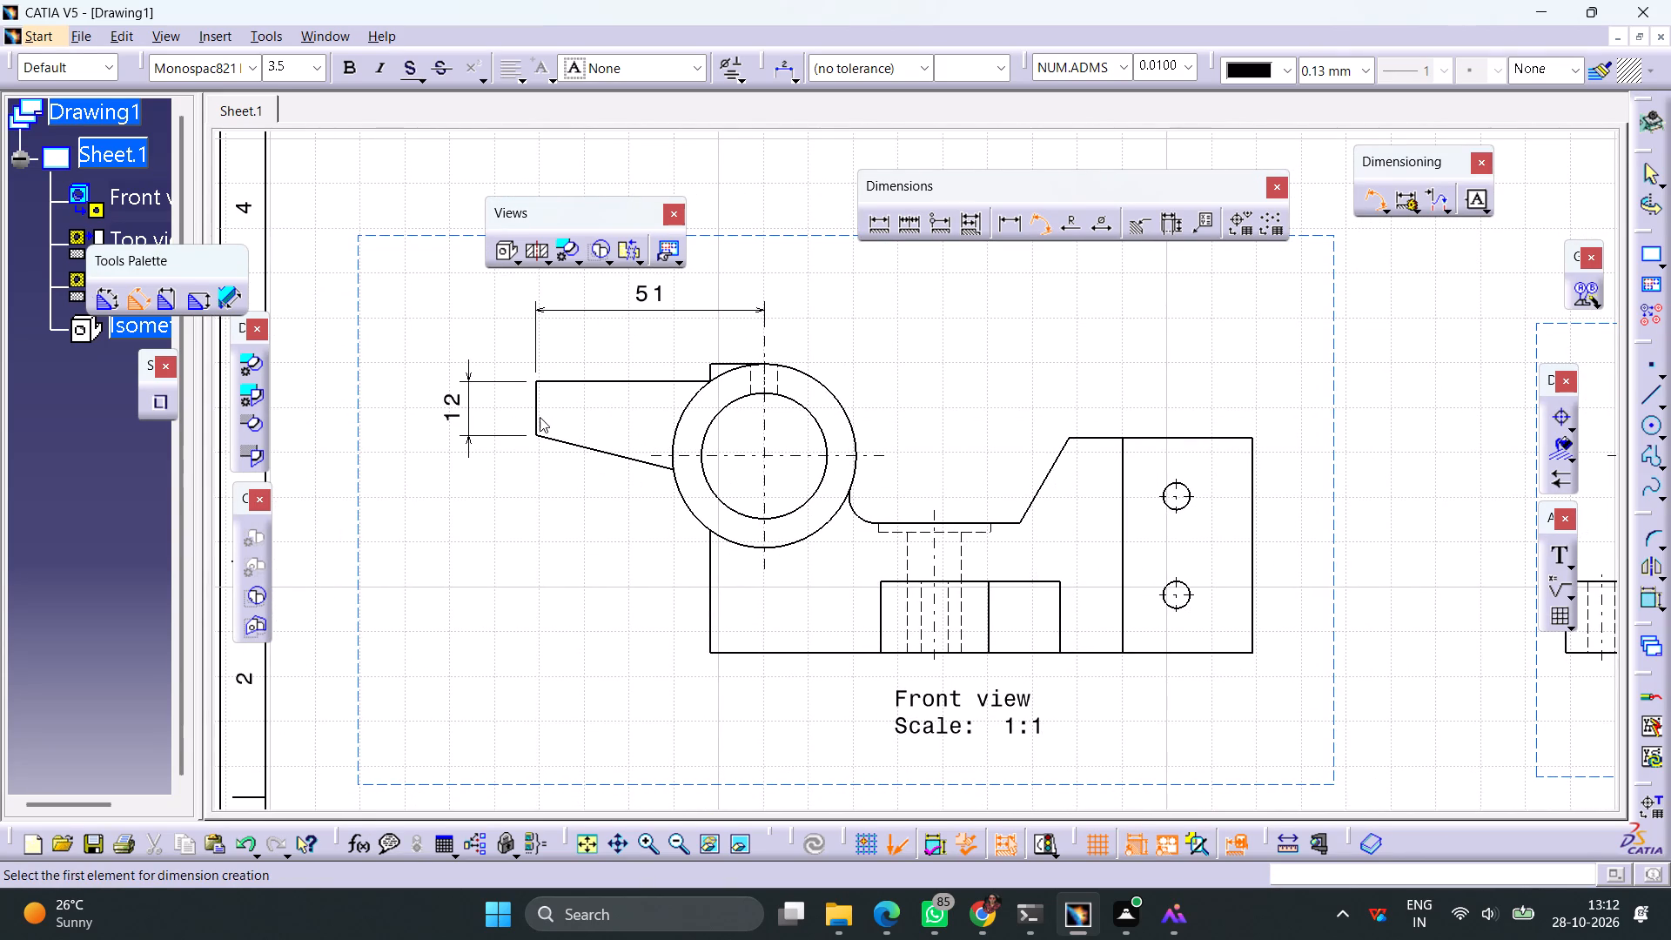
{"action": "left_click", "coordinate": [534, 421]}
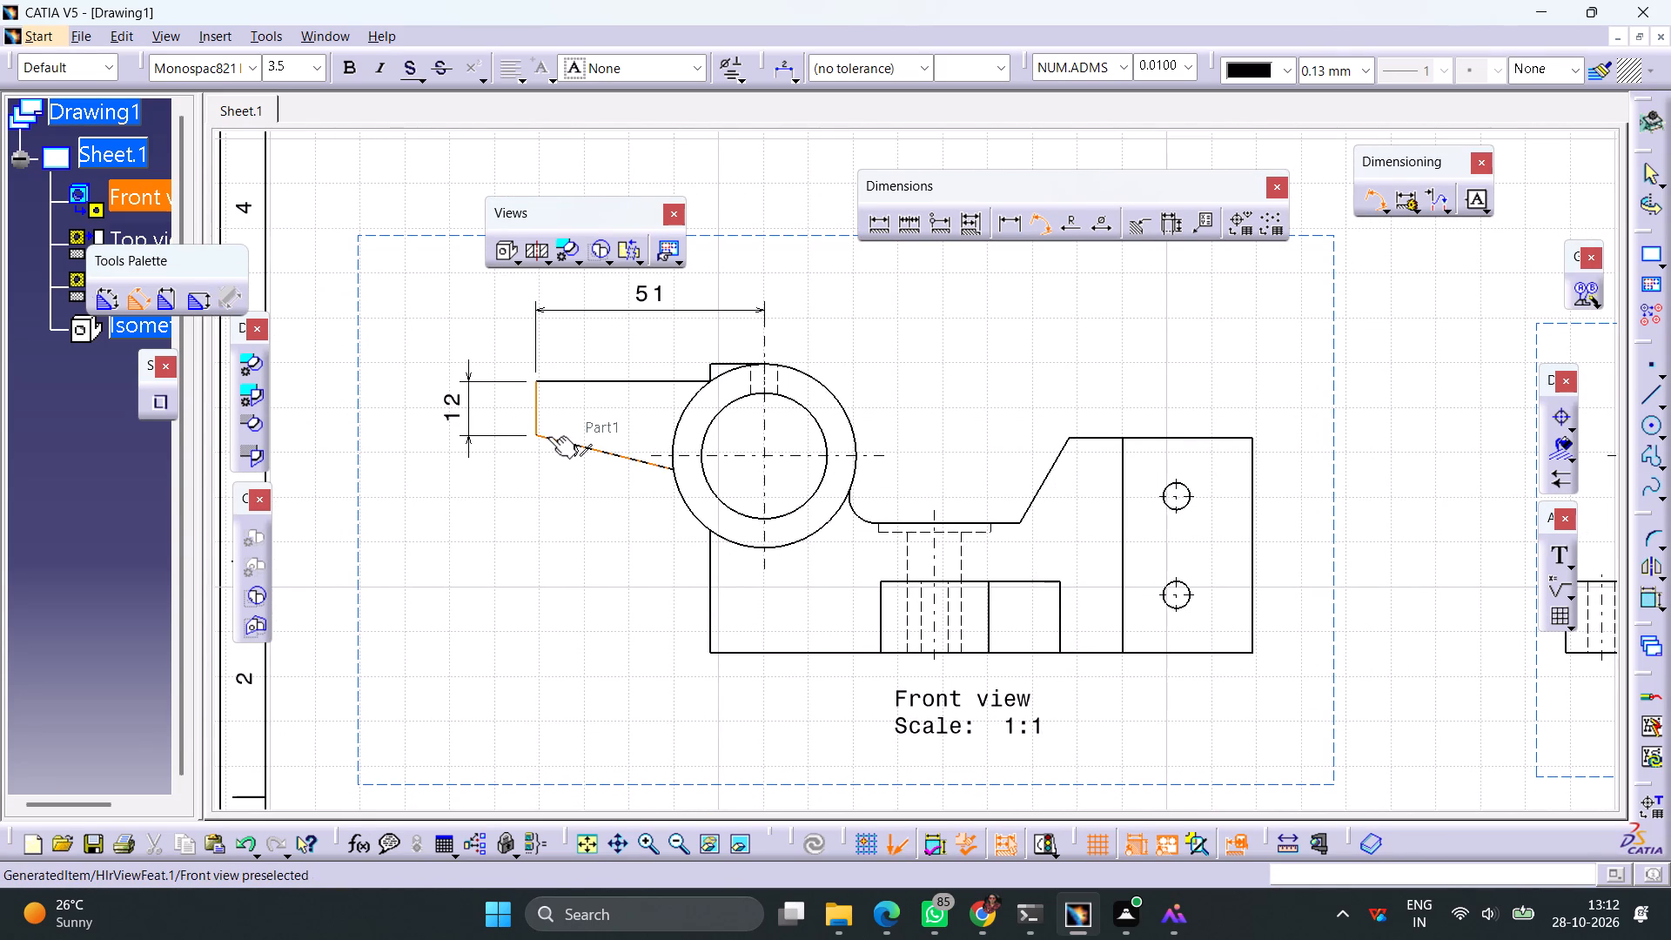
{"action": "left_click", "coordinate": [548, 436]}
{"action": "left_click", "coordinate": [567, 423]}
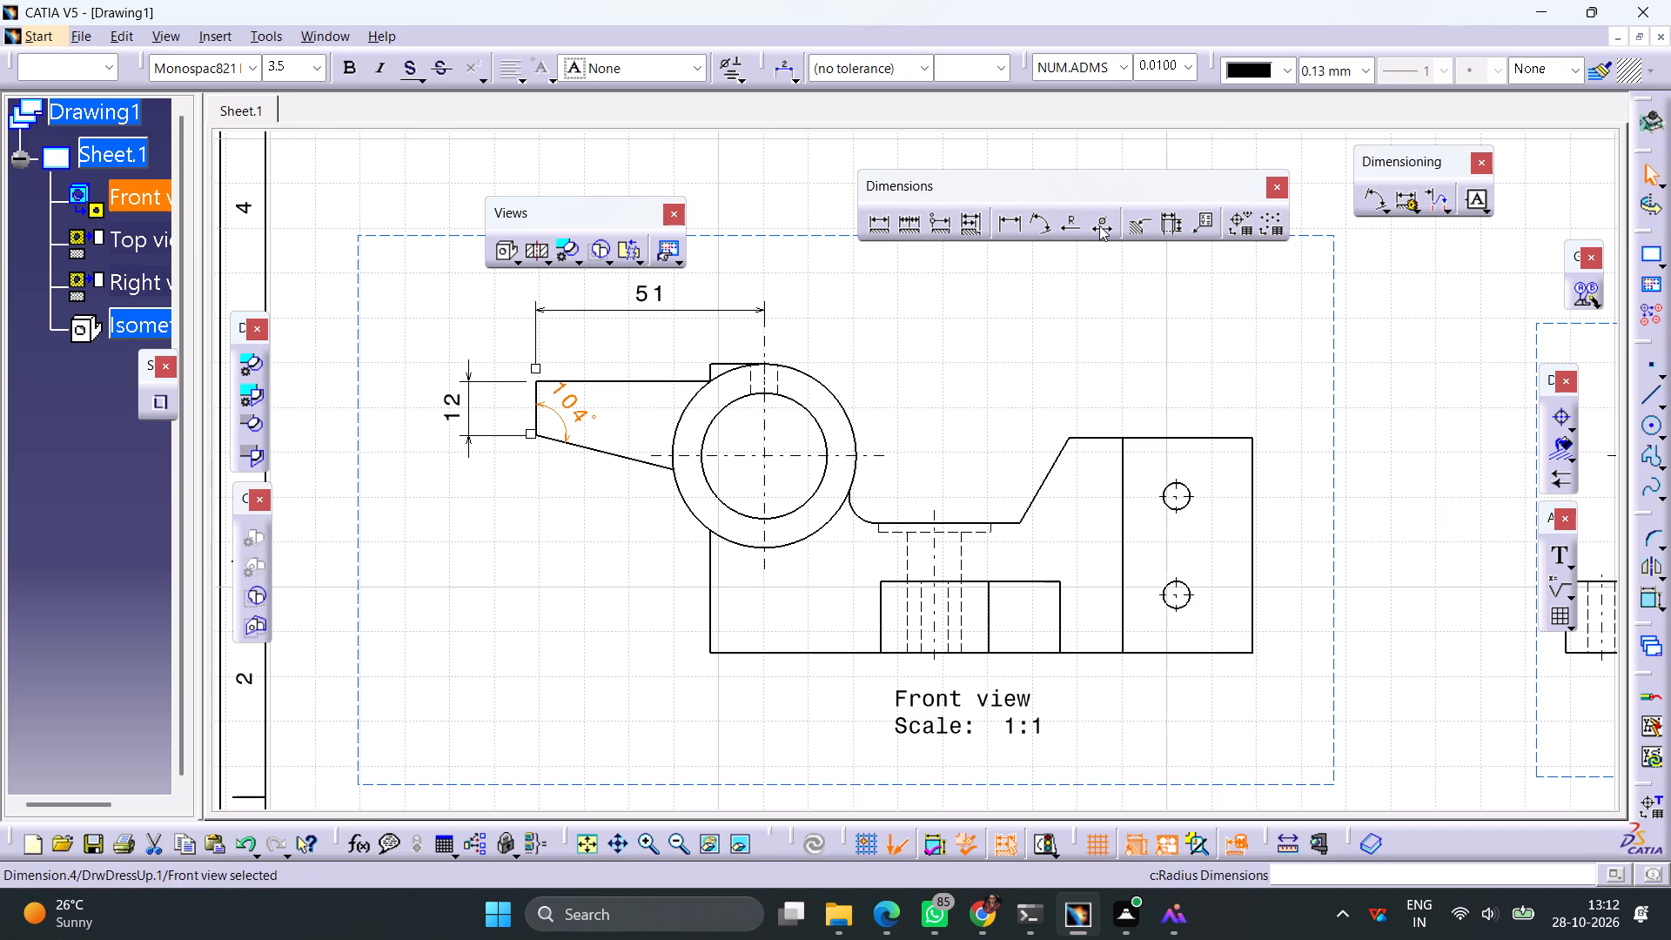
Dimension the length of the short horizontal edge atop the cylinder in the front view, placed just above it.
{"action": "left_click", "coordinate": [876, 230]}
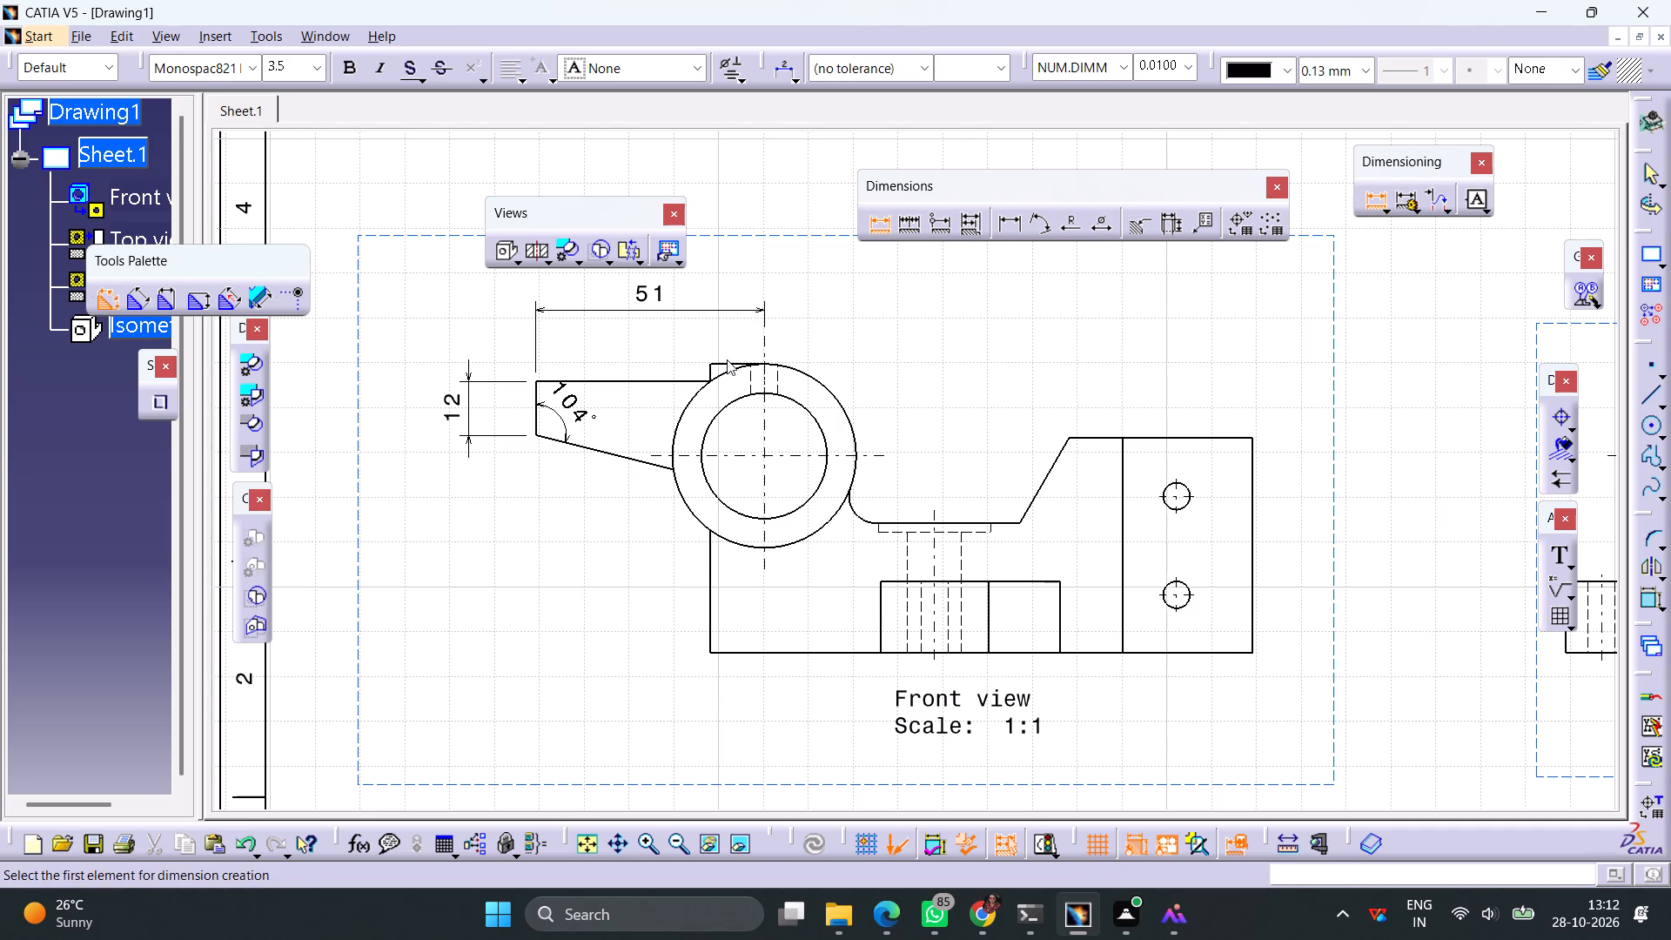
{"action": "left_click", "coordinate": [730, 366]}
{"action": "left_click", "coordinate": [735, 337]}
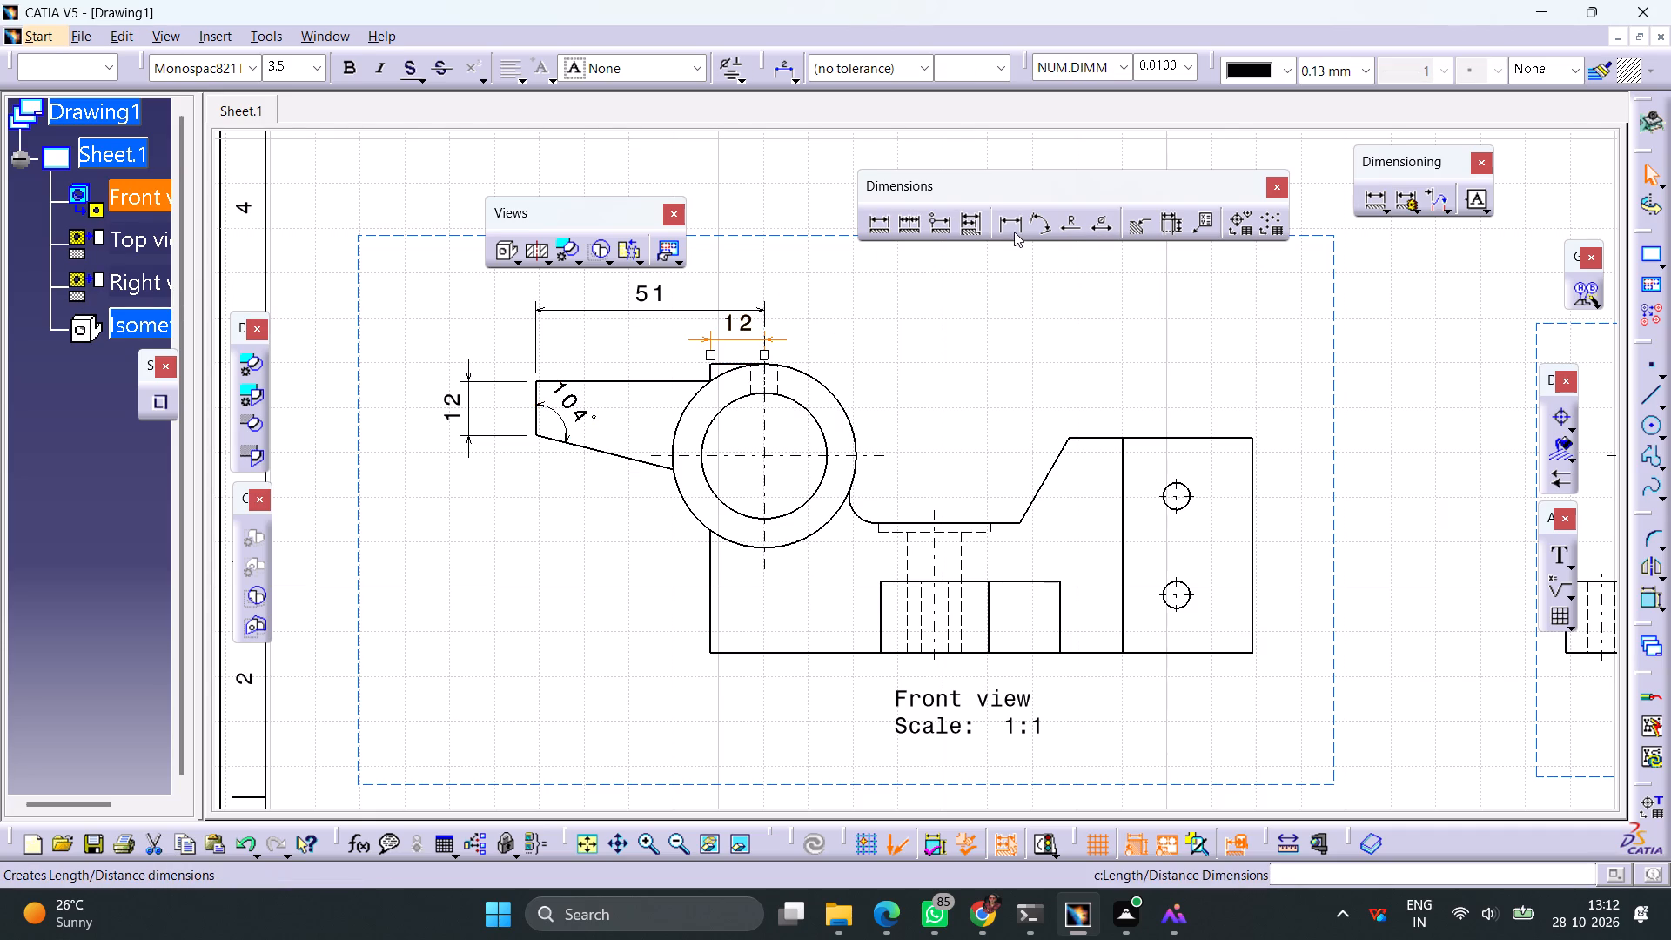
Add diameter dimensions to the cylinder's outer circle and inner bore in the front view, placed below the arm.
{"action": "left_click", "coordinate": [1102, 225]}
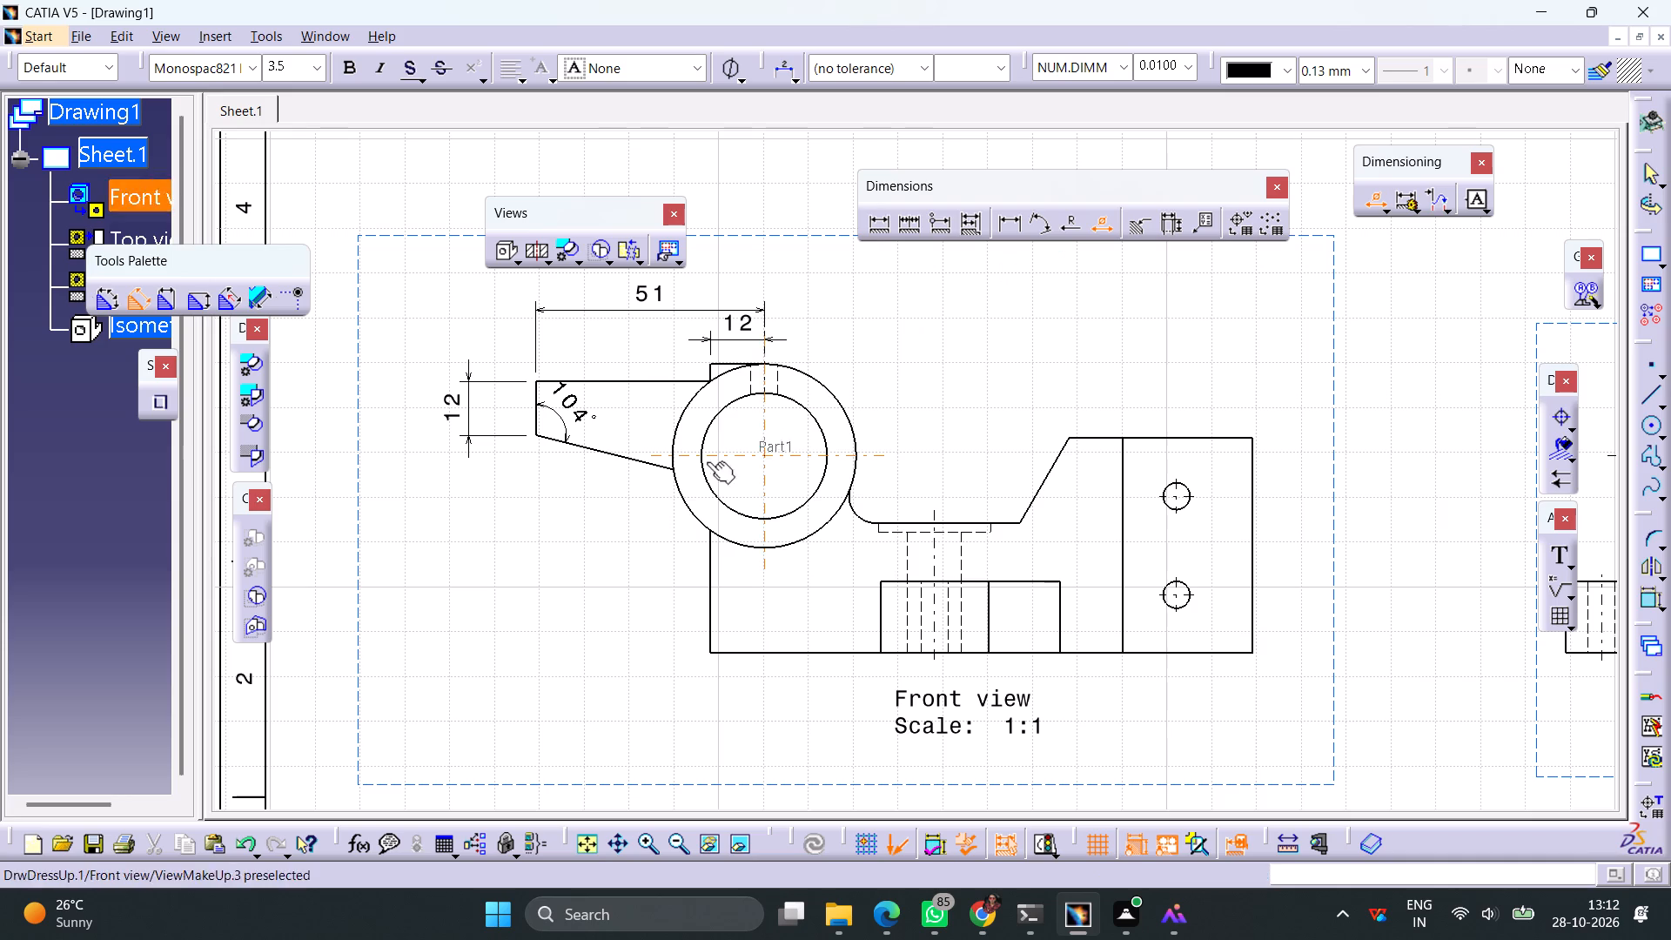
{"action": "left_click", "coordinate": [674, 484]}
{"action": "left_click", "coordinate": [579, 507]}
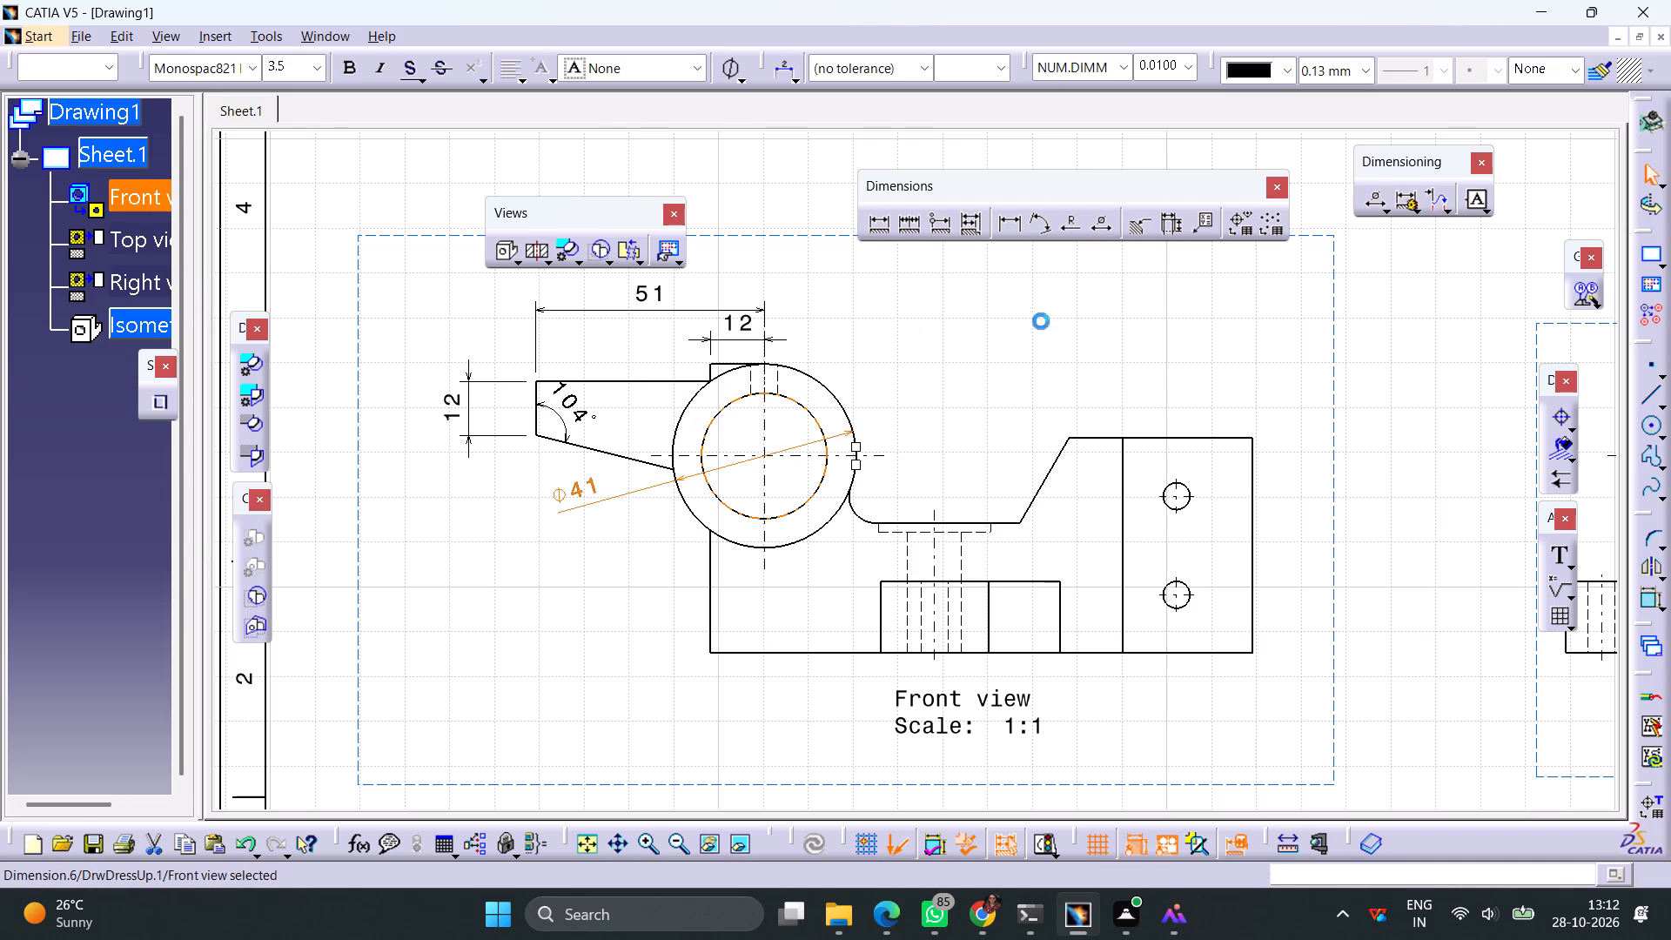
{"action": "left_click", "coordinate": [1093, 234]}
{"action": "left_click", "coordinate": [708, 488]}
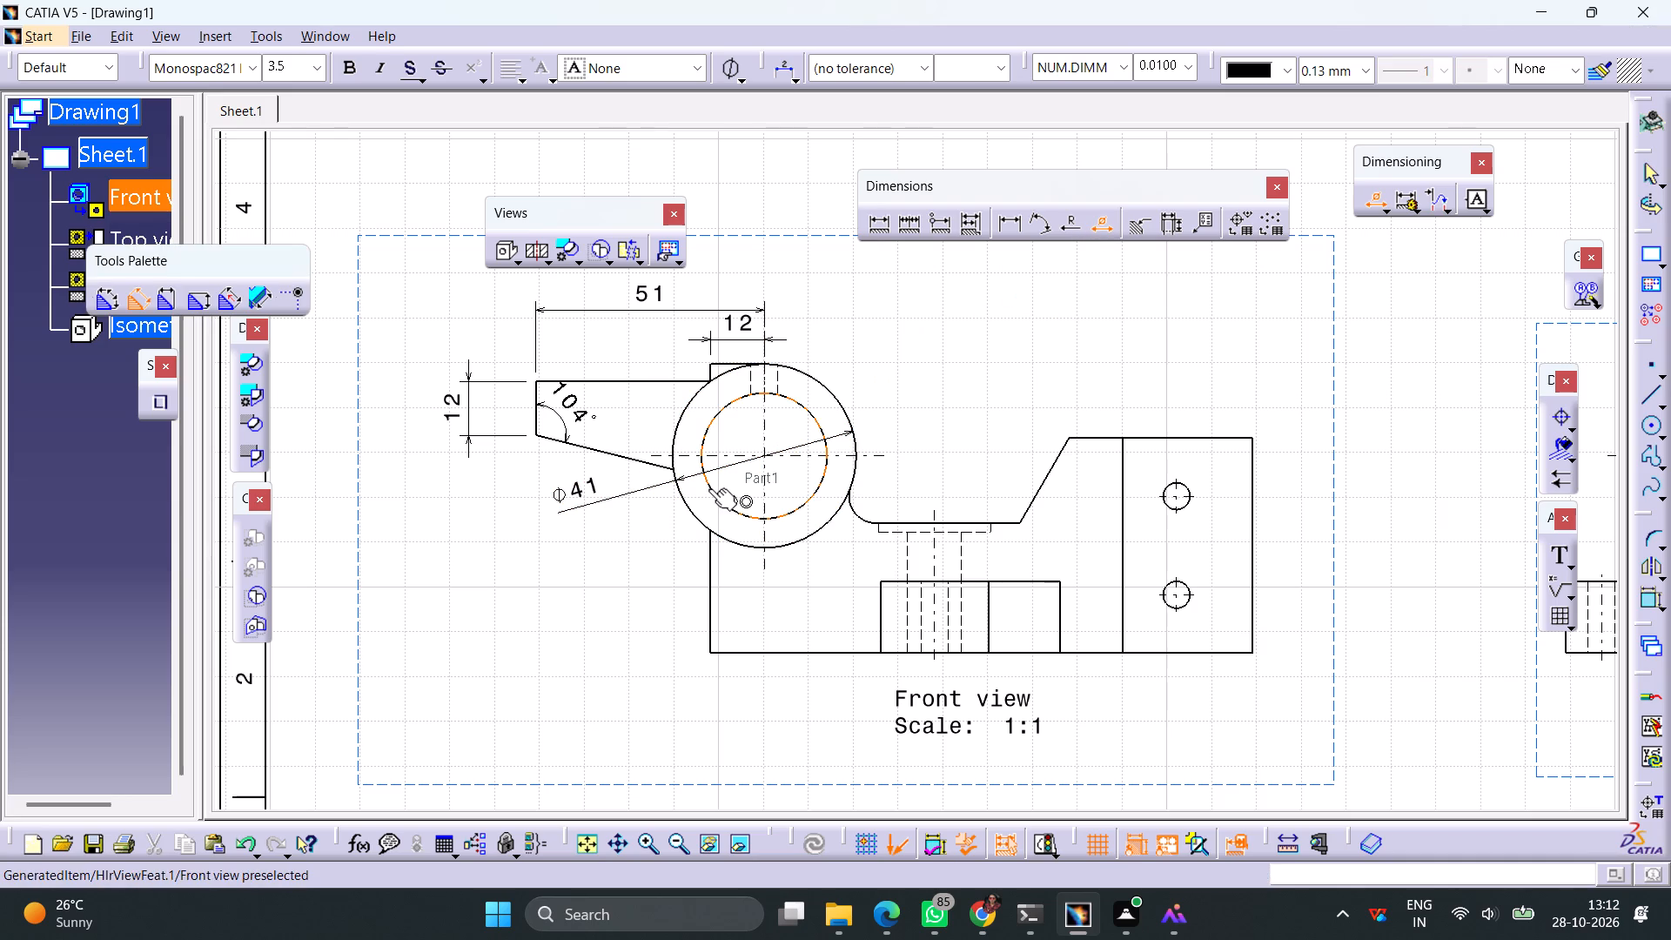
{"action": "left_click", "coordinate": [624, 548]}
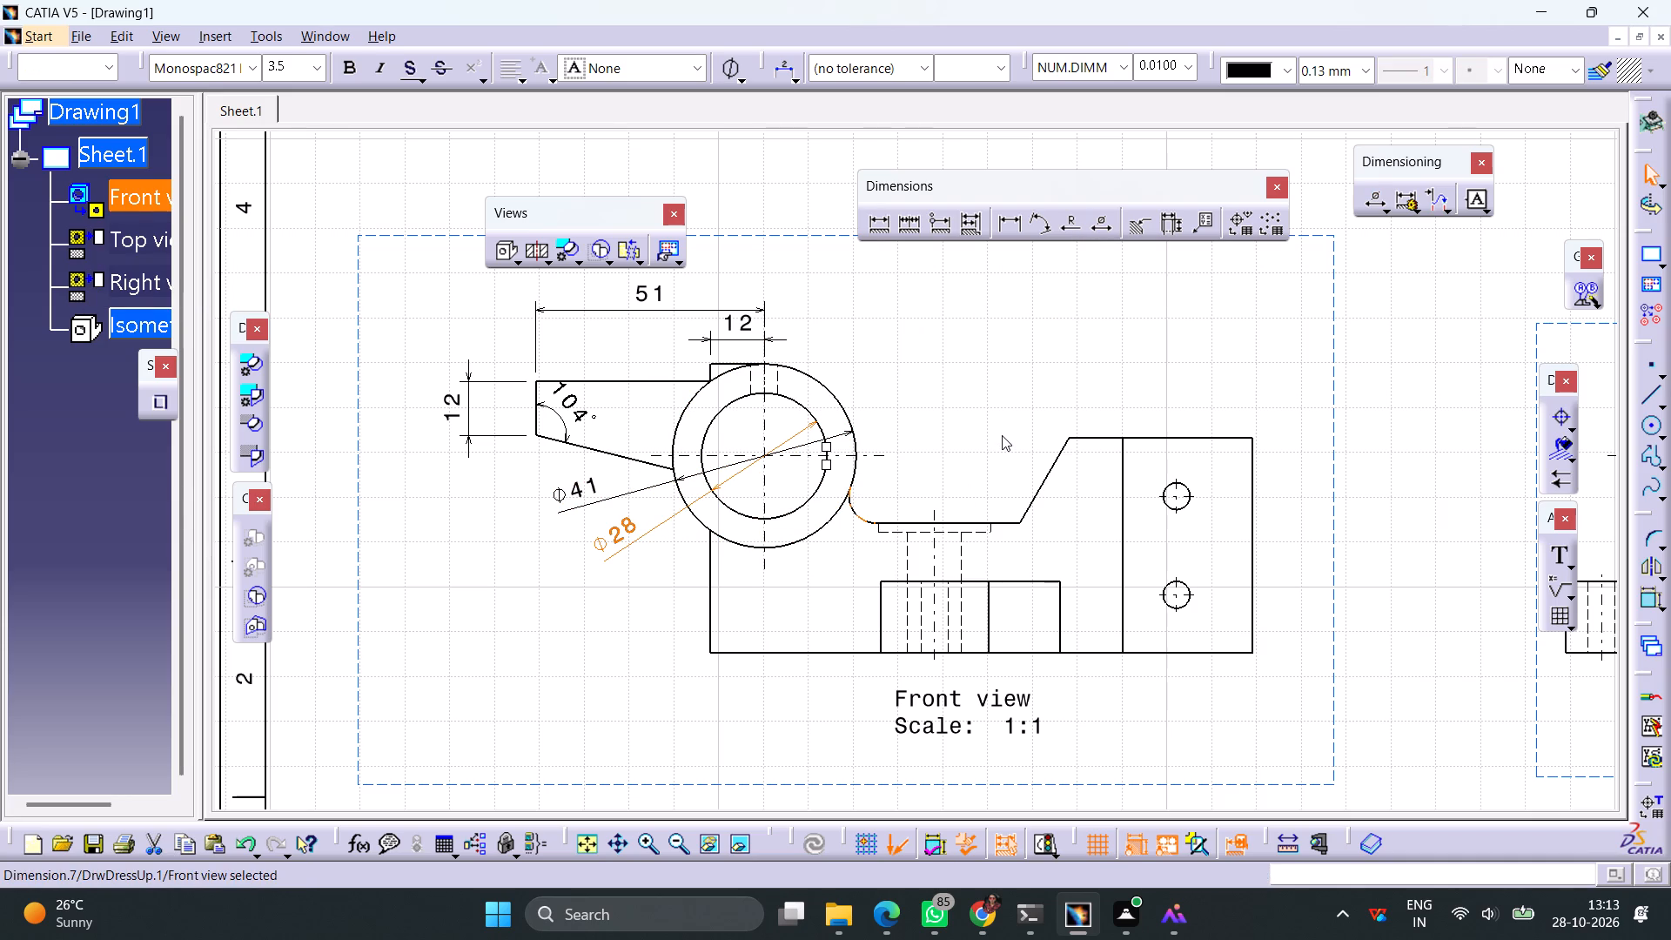
Dimension the vertical distance from the base's bottom edge to the cylinder's centre, placed outside the base on the arm side.
{"action": "left_click", "coordinate": [876, 224]}
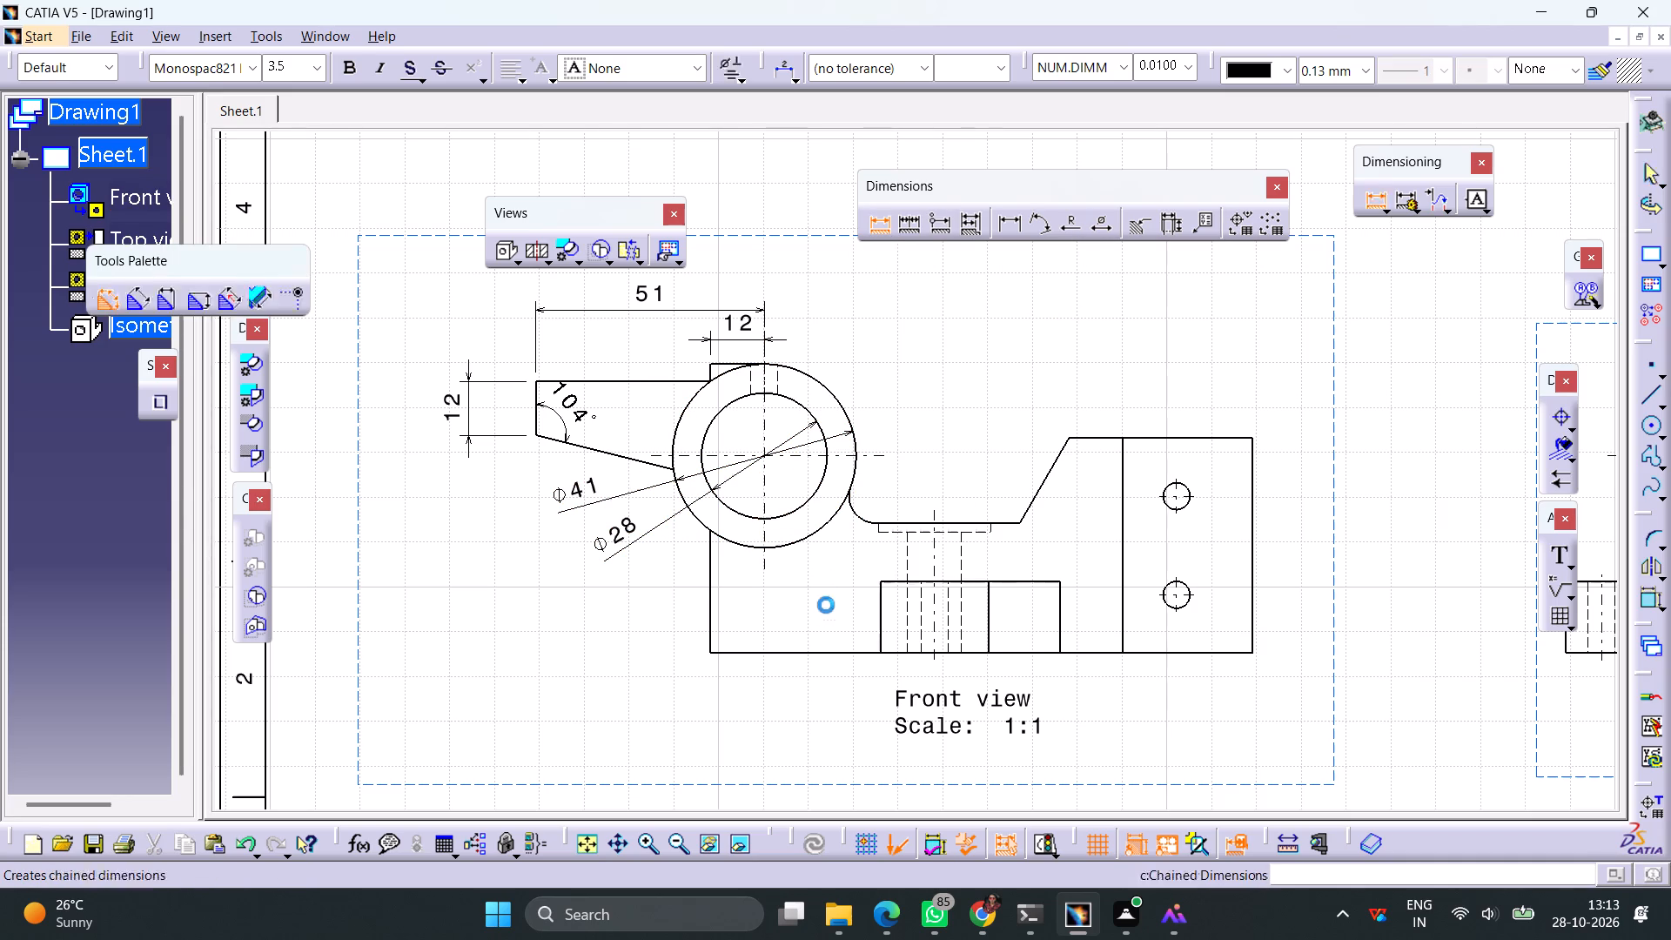
{"action": "left_click", "coordinate": [801, 655]}
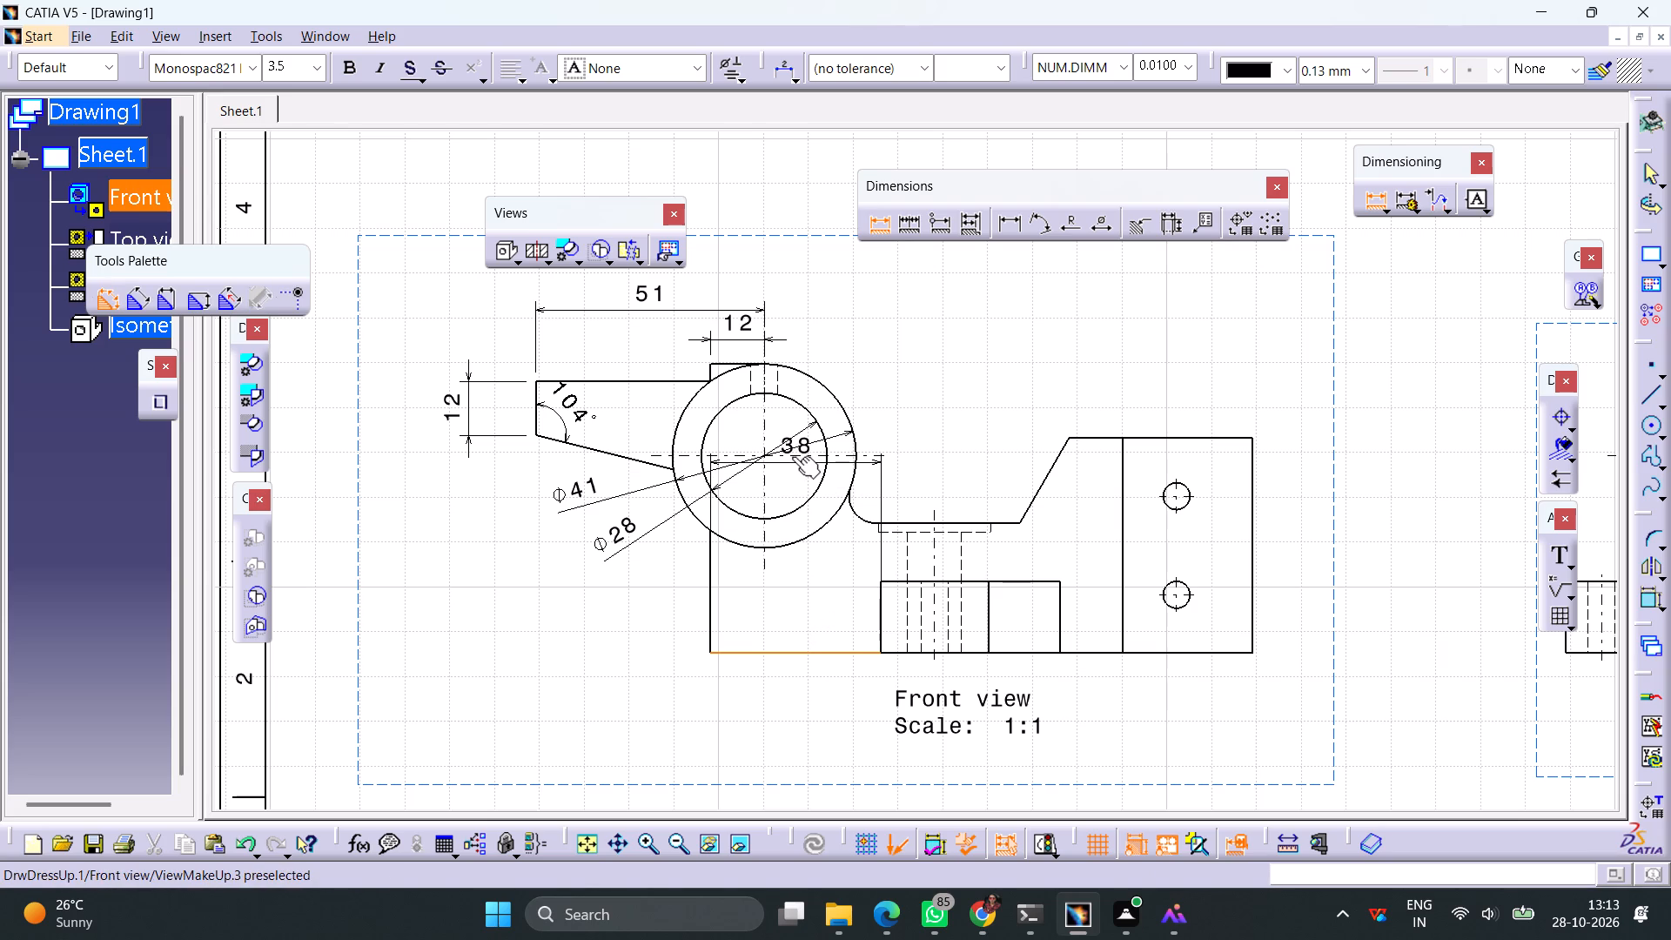
{"action": "left_click", "coordinate": [791, 456]}
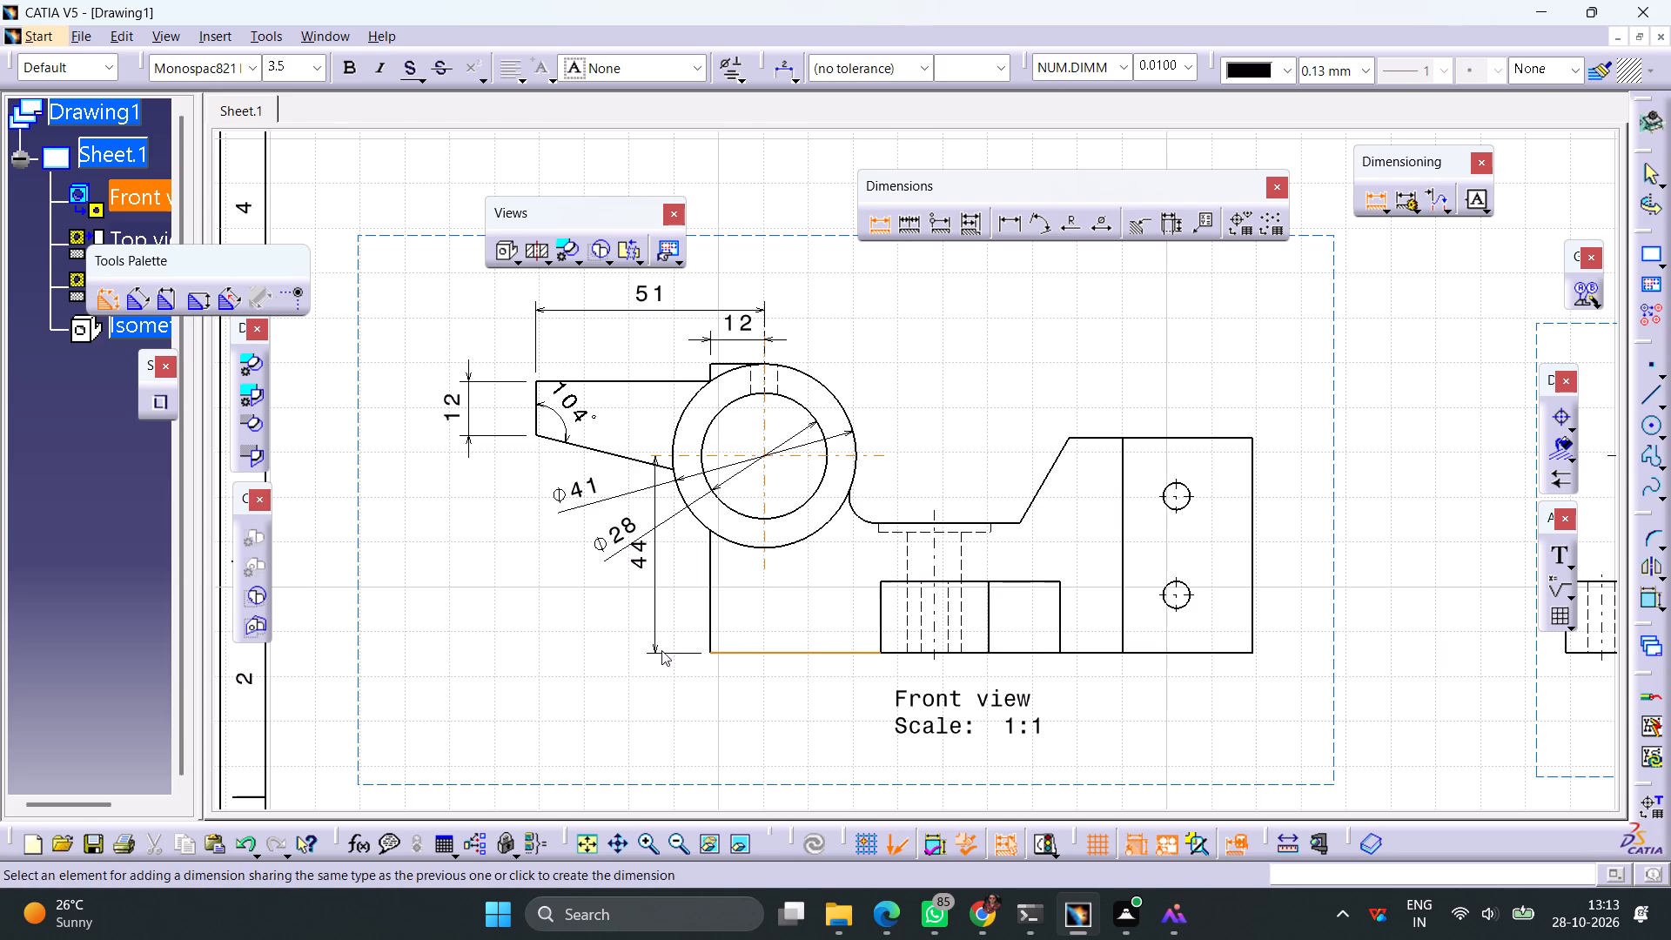
{"action": "left_click", "coordinate": [666, 650]}
Dimension the overall horizontal length of the base between its two outer vertical edges, placed below the front view.
{"action": "middle_click_drag", "start_coordinate": [835, 613], "coordinate": [783, 542]}
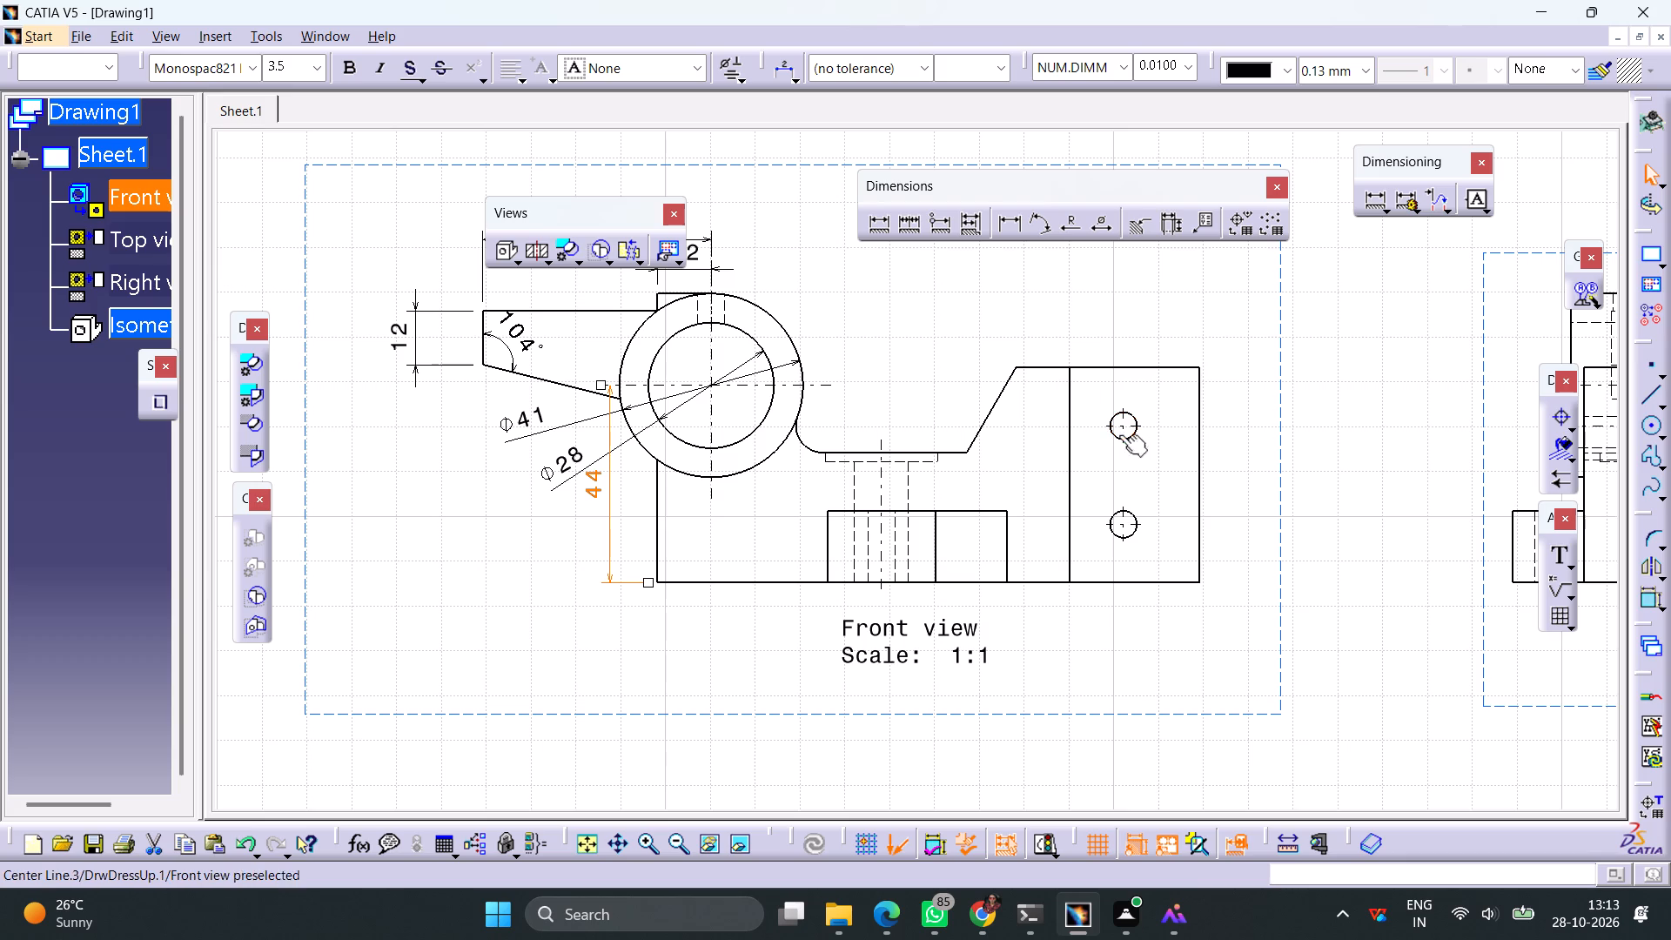
{"action": "left_click", "coordinate": [882, 229]}
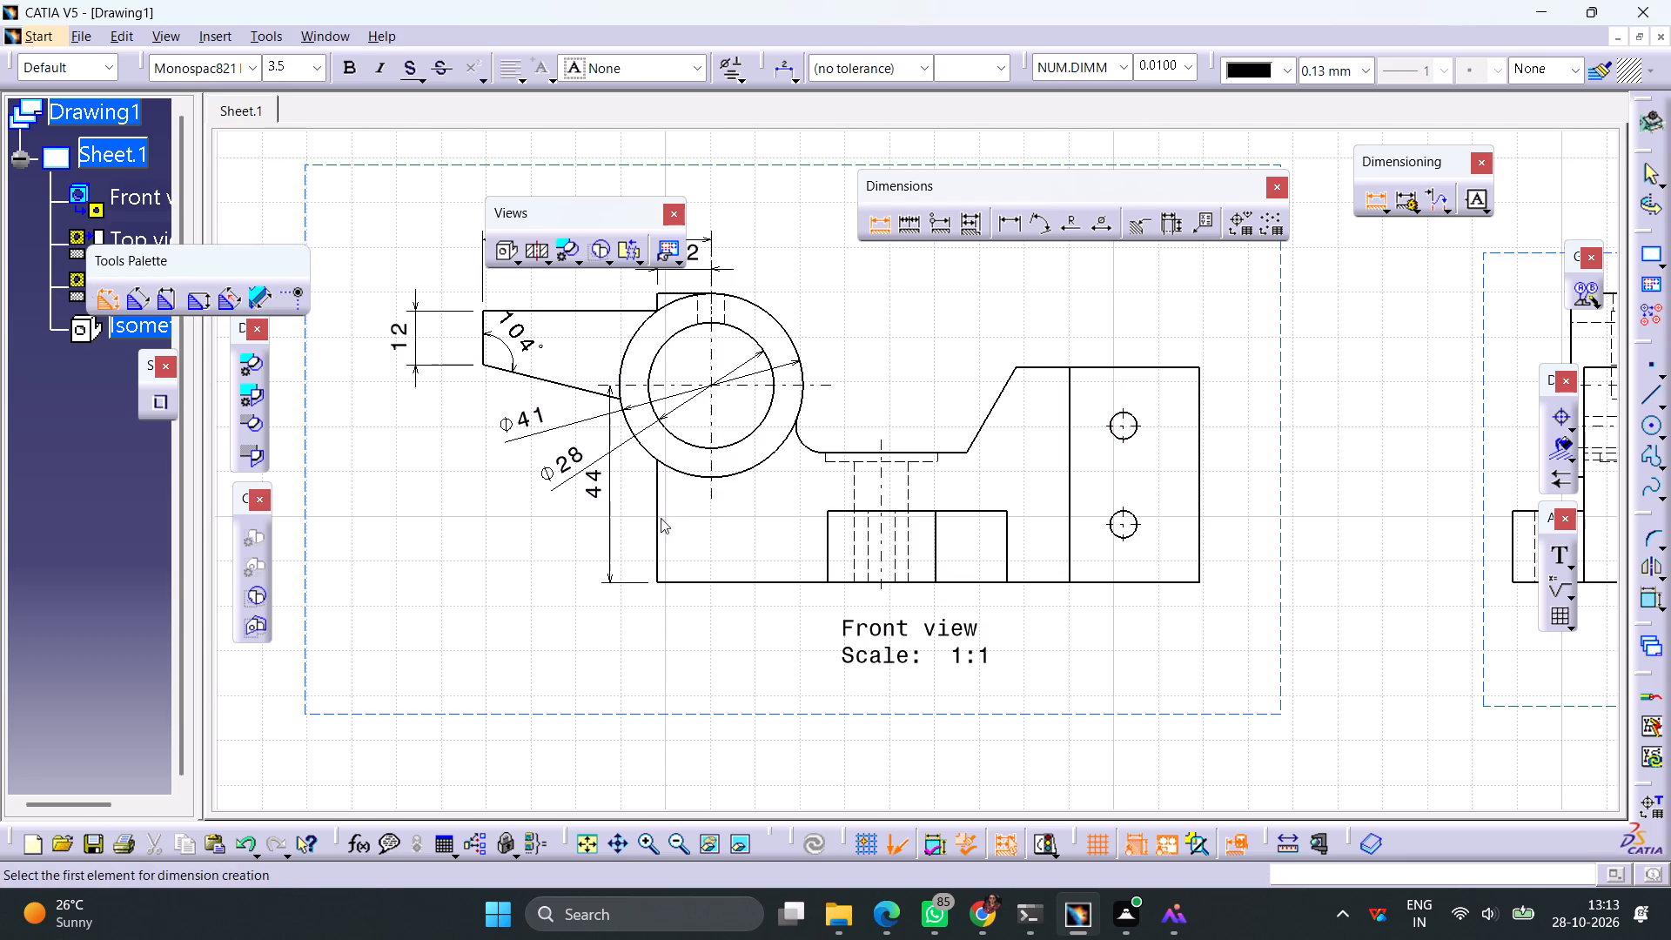
{"action": "left_click", "coordinate": [657, 520]}
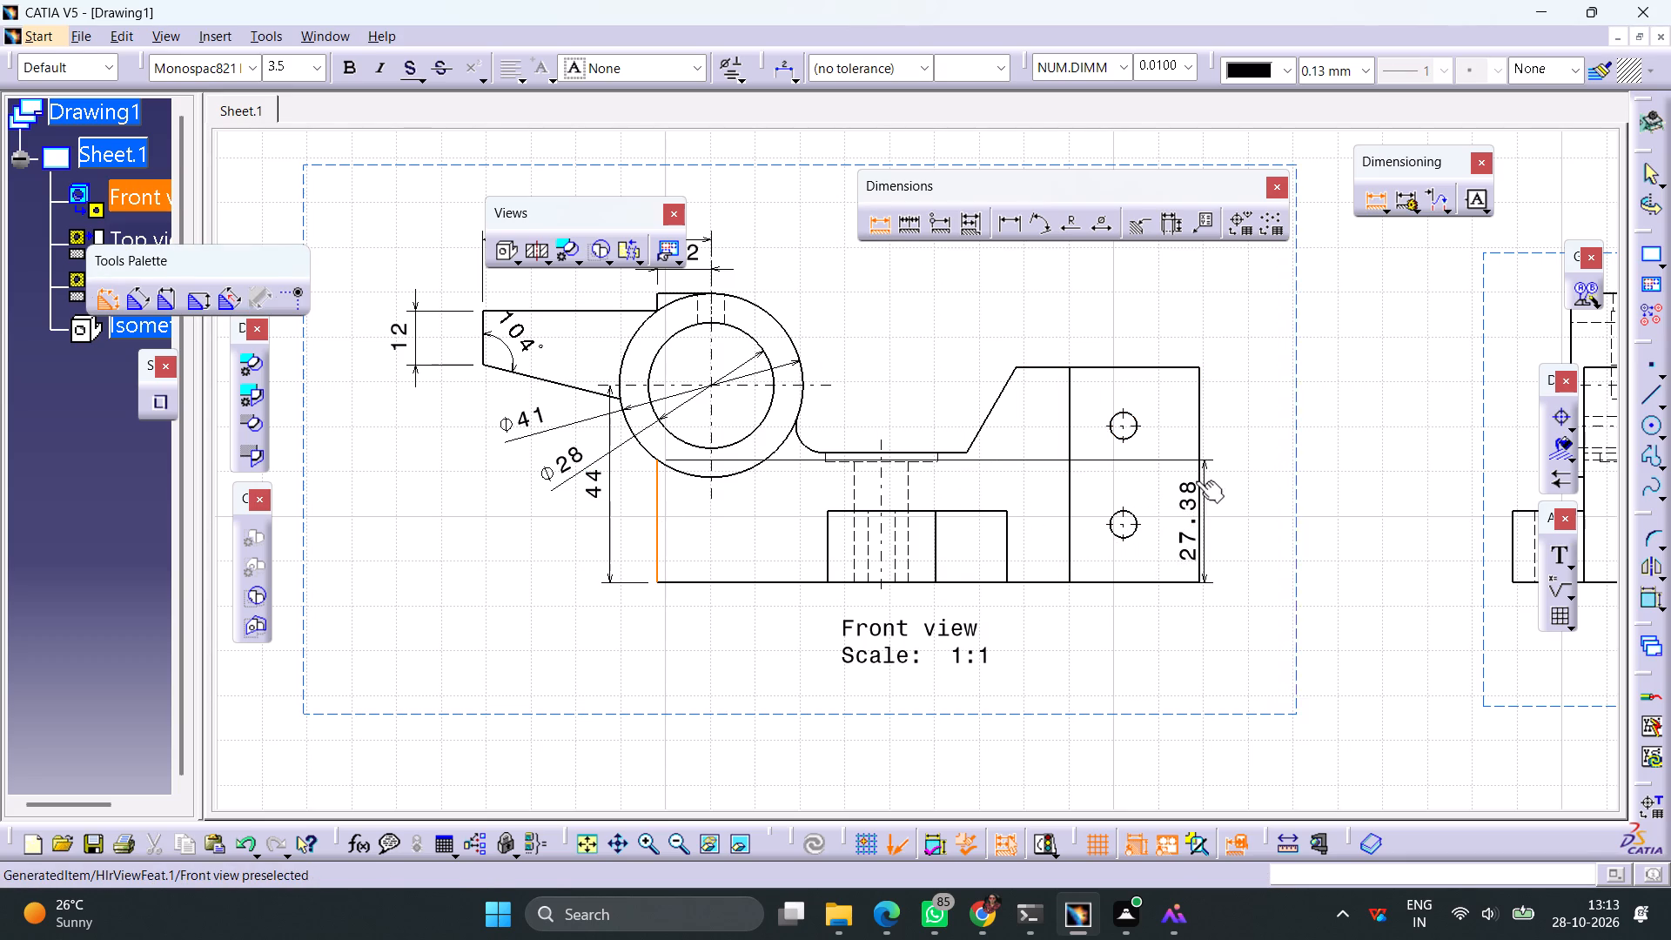
{"action": "left_click", "coordinate": [1196, 481]}
{"action": "left_click", "coordinate": [1003, 616]}
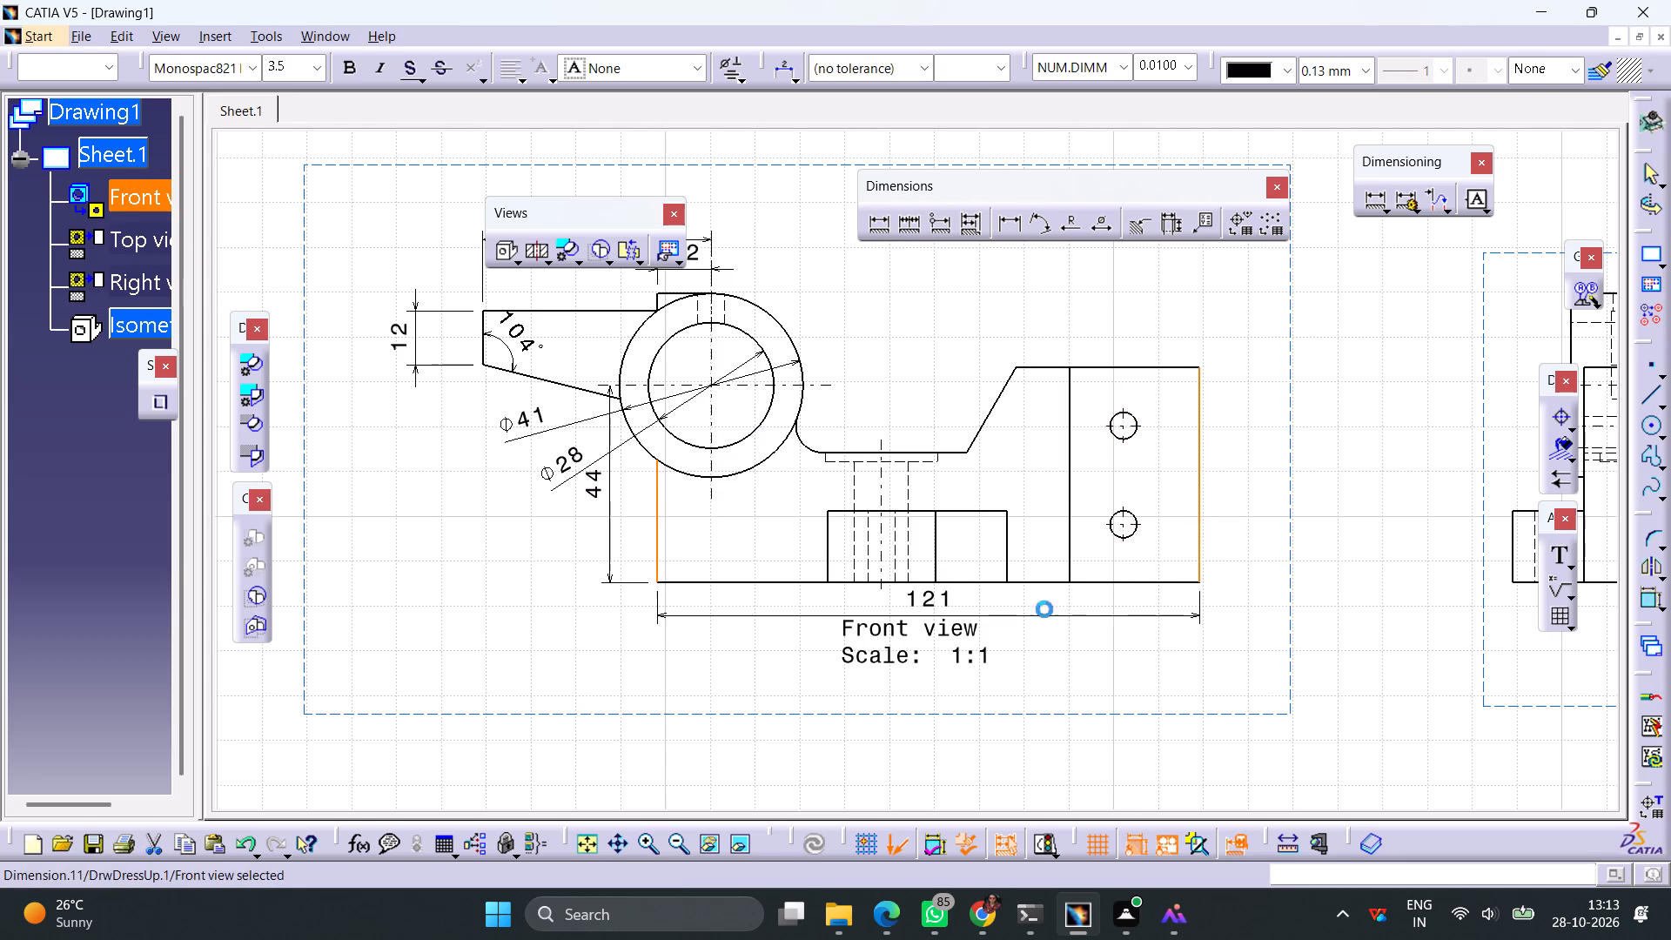
Dimension the two-hole end block's width above it and its height beside its outer edge in the front view.
{"action": "left_click", "coordinate": [881, 225]}
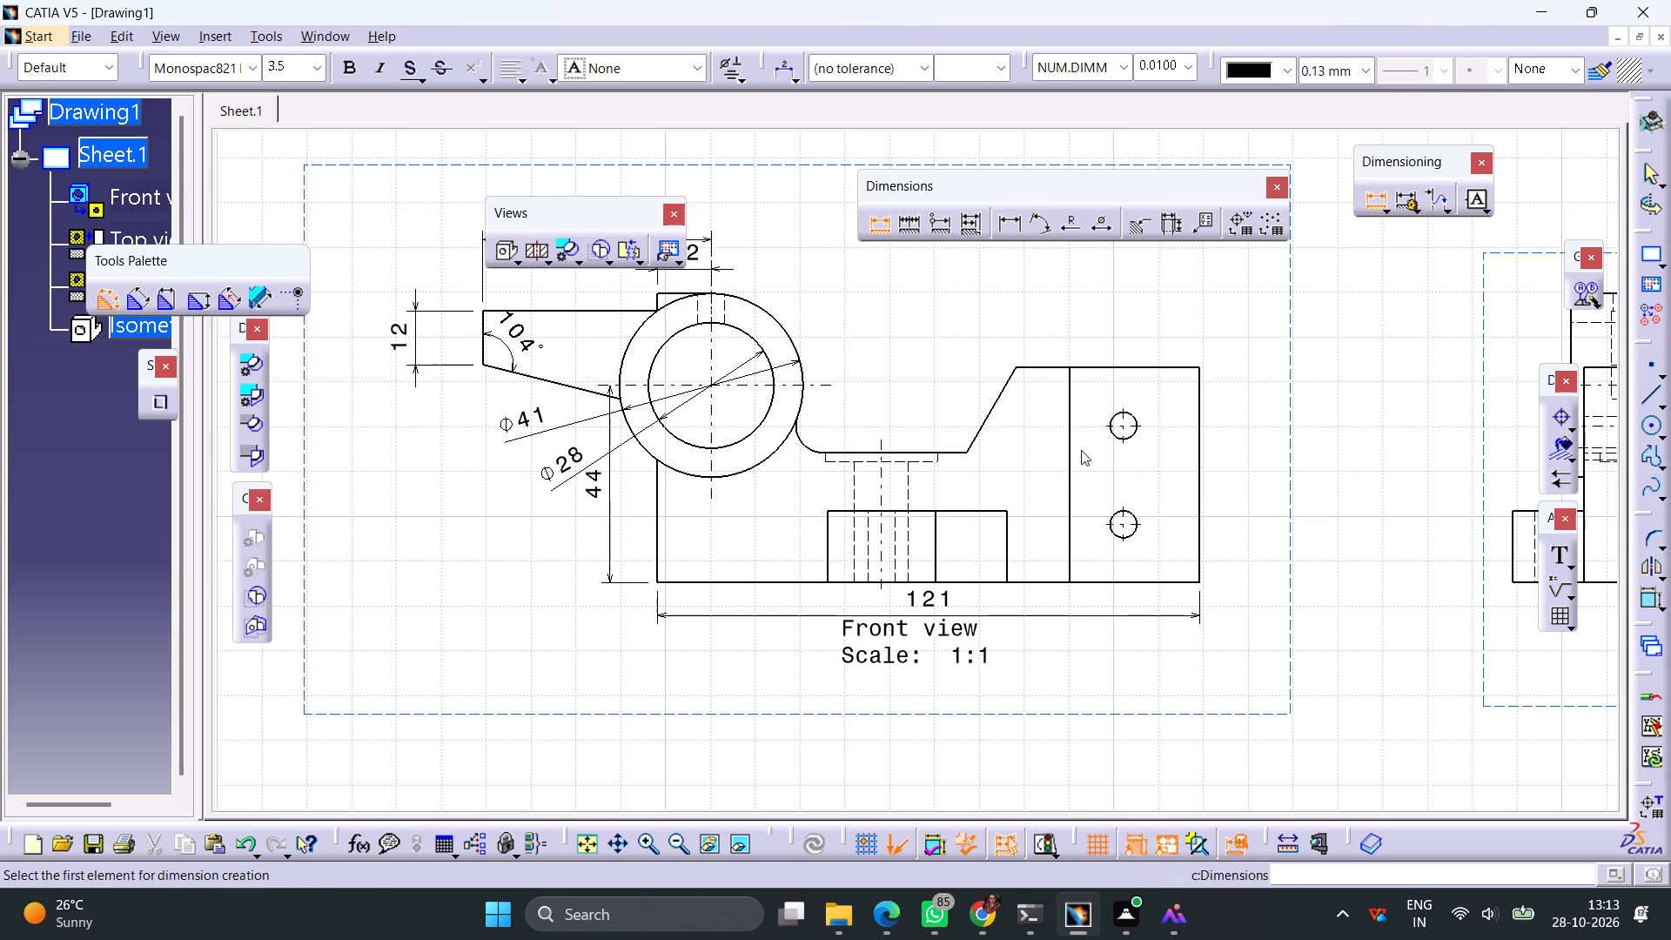
{"action": "left_click", "coordinate": [1068, 450]}
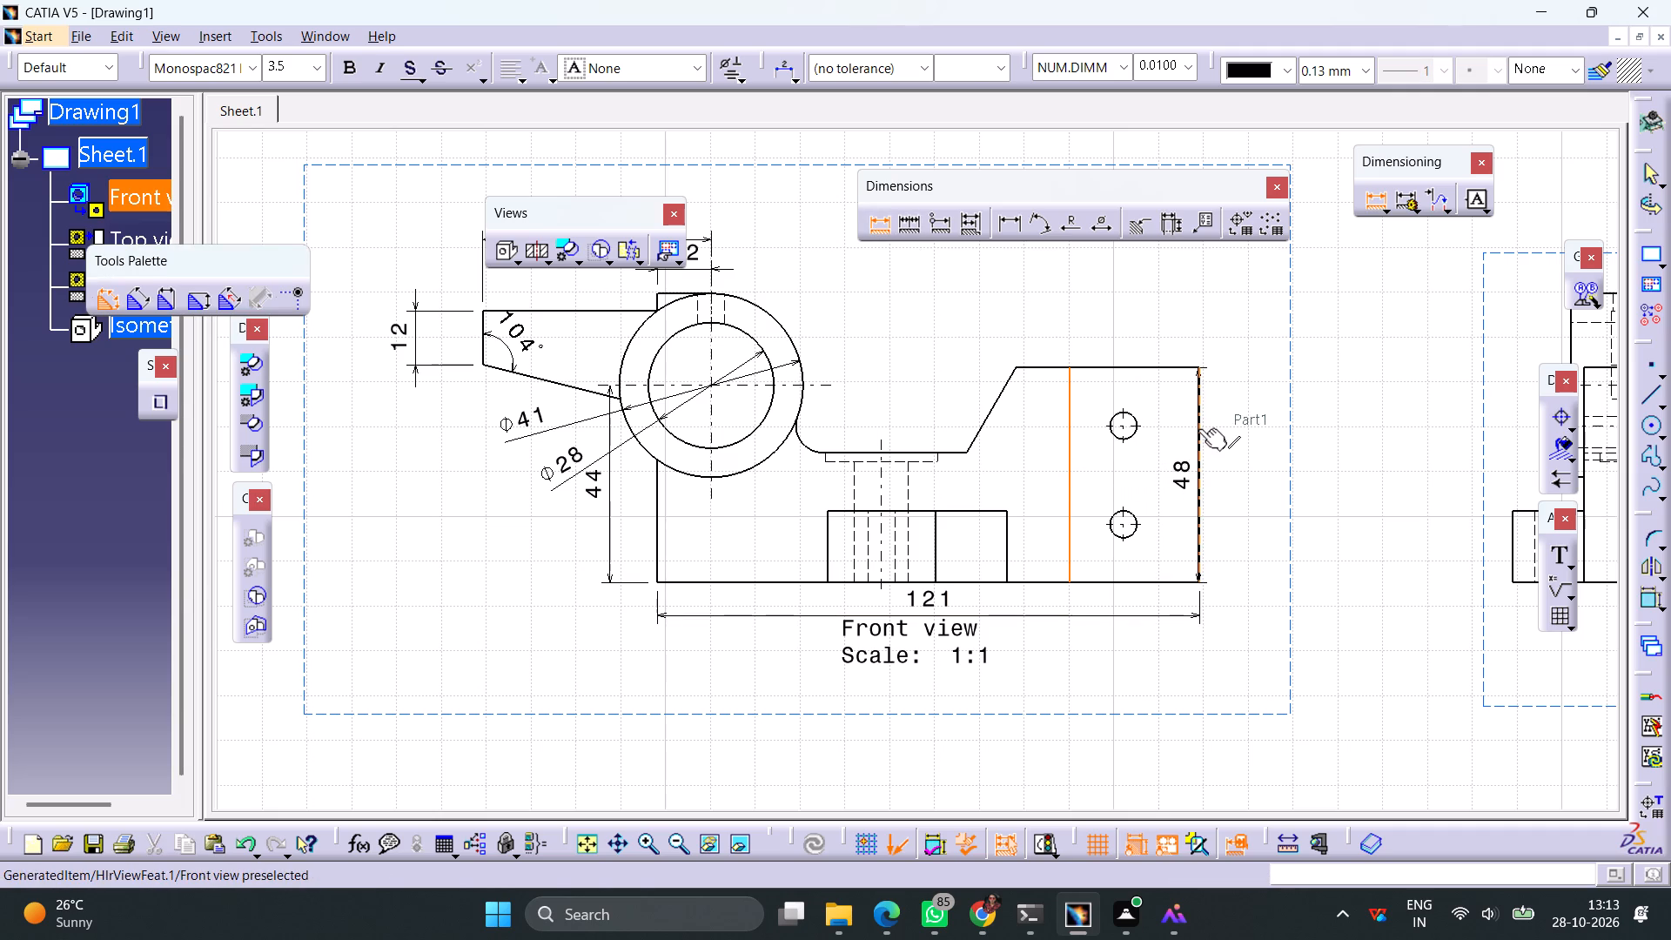
{"action": "left_click", "coordinate": [1198, 428]}
{"action": "left_click", "coordinate": [1111, 325]}
{"action": "left_click", "coordinate": [869, 221]}
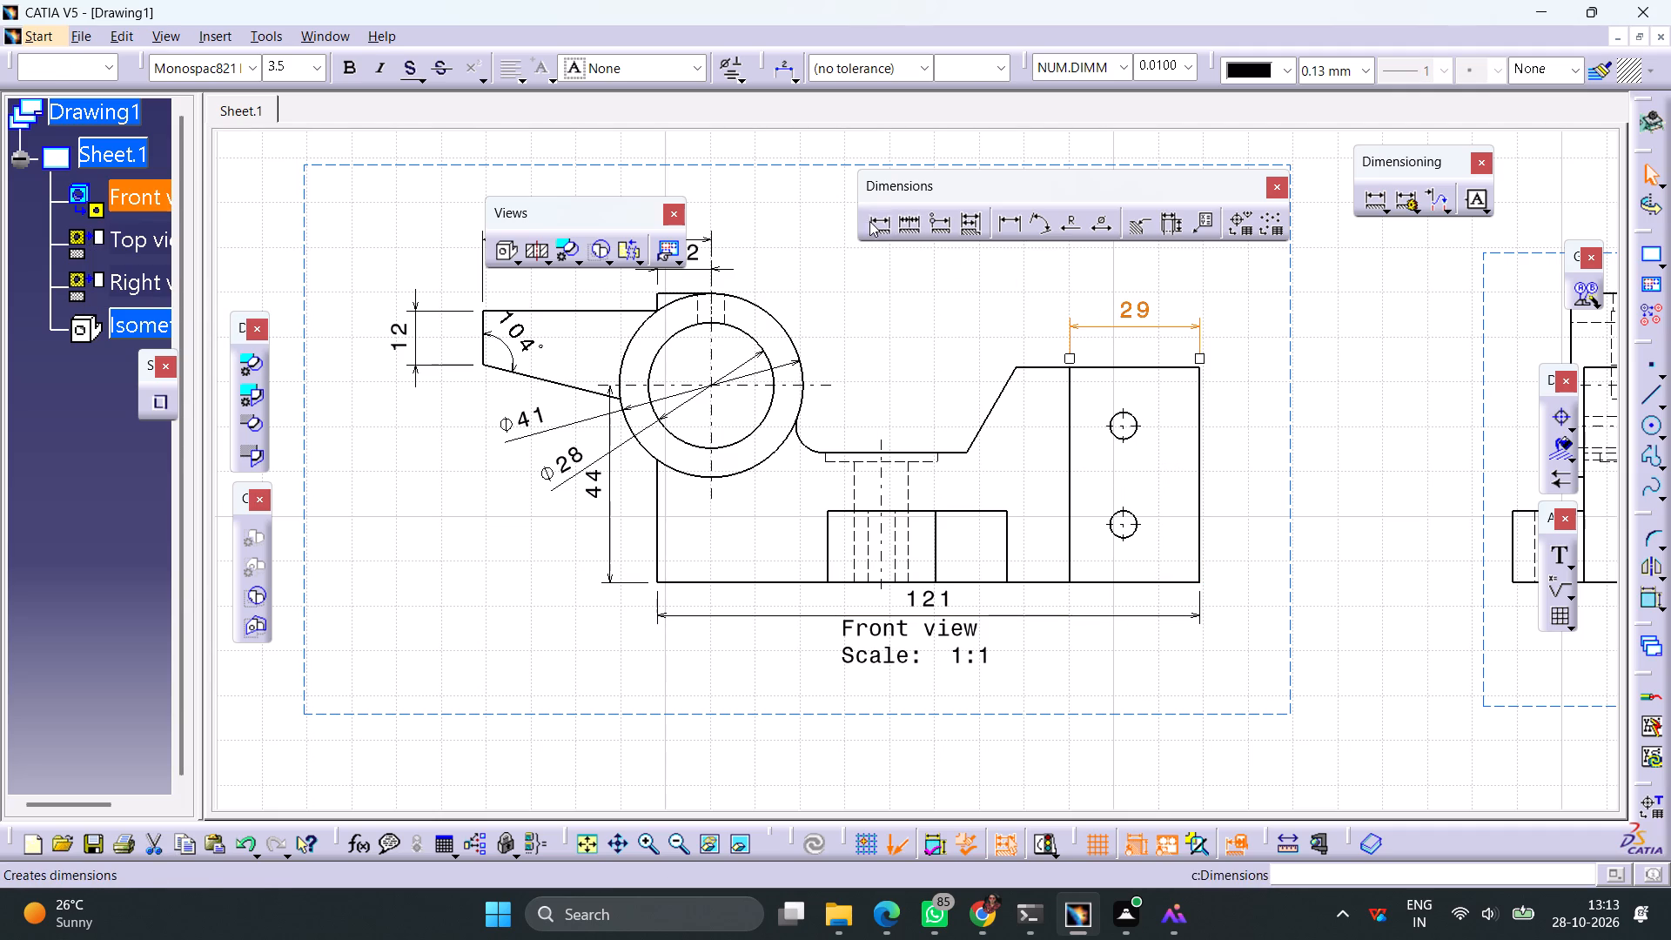
{"action": "left_click", "coordinate": [1198, 456]}
{"action": "left_click", "coordinate": [1242, 525]}
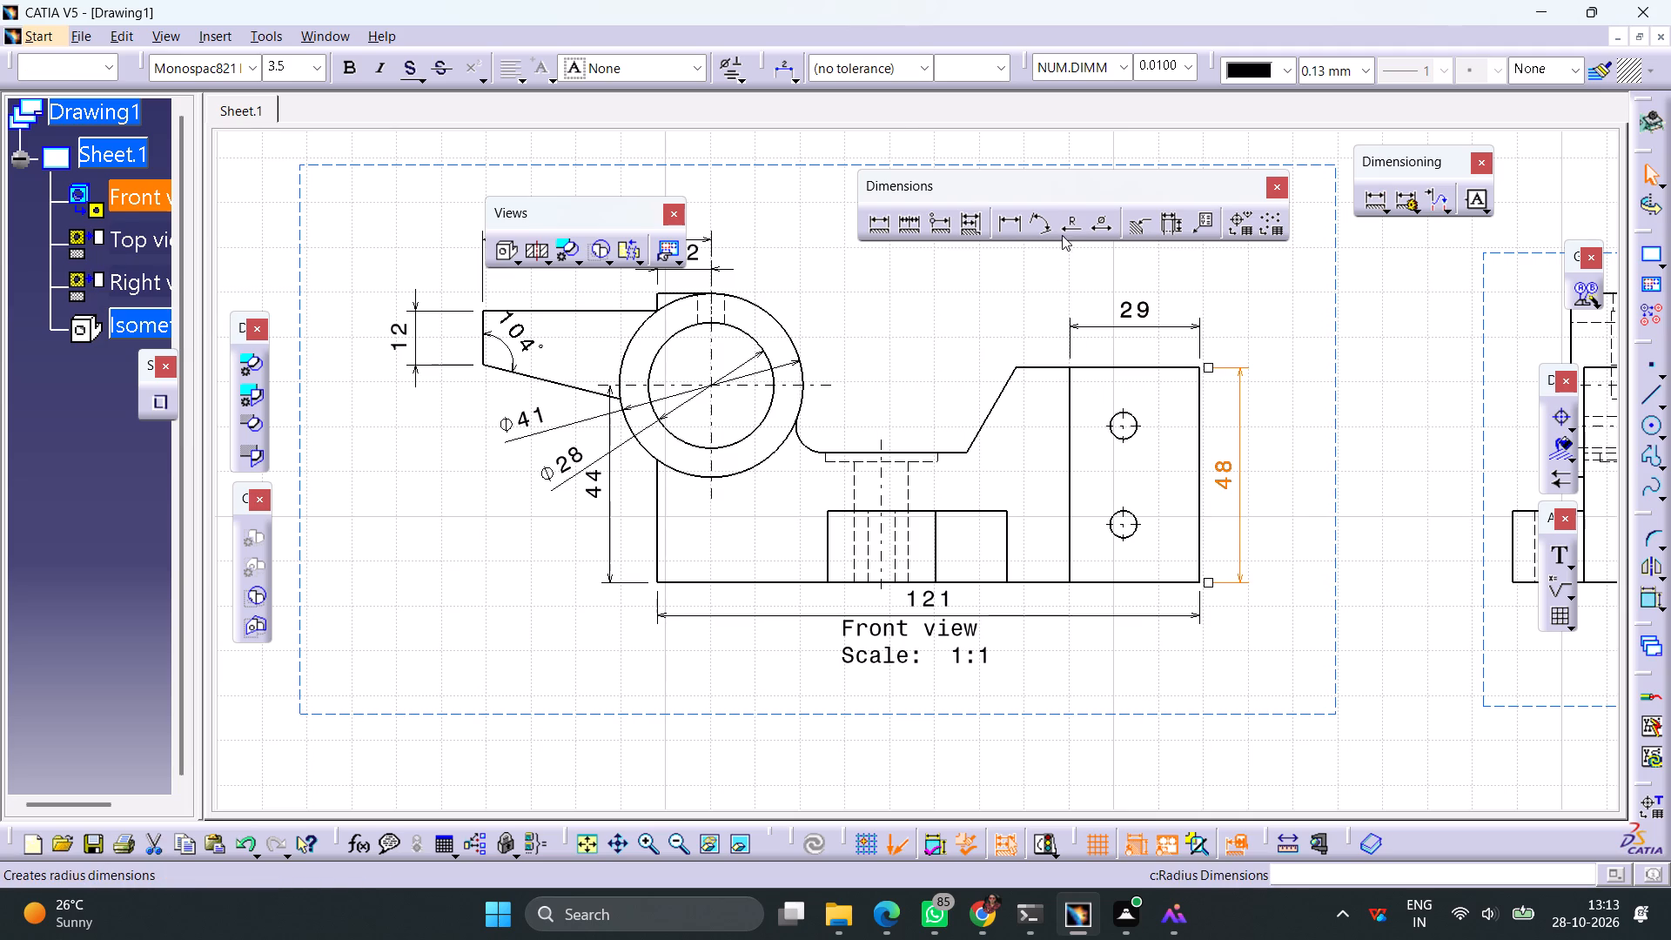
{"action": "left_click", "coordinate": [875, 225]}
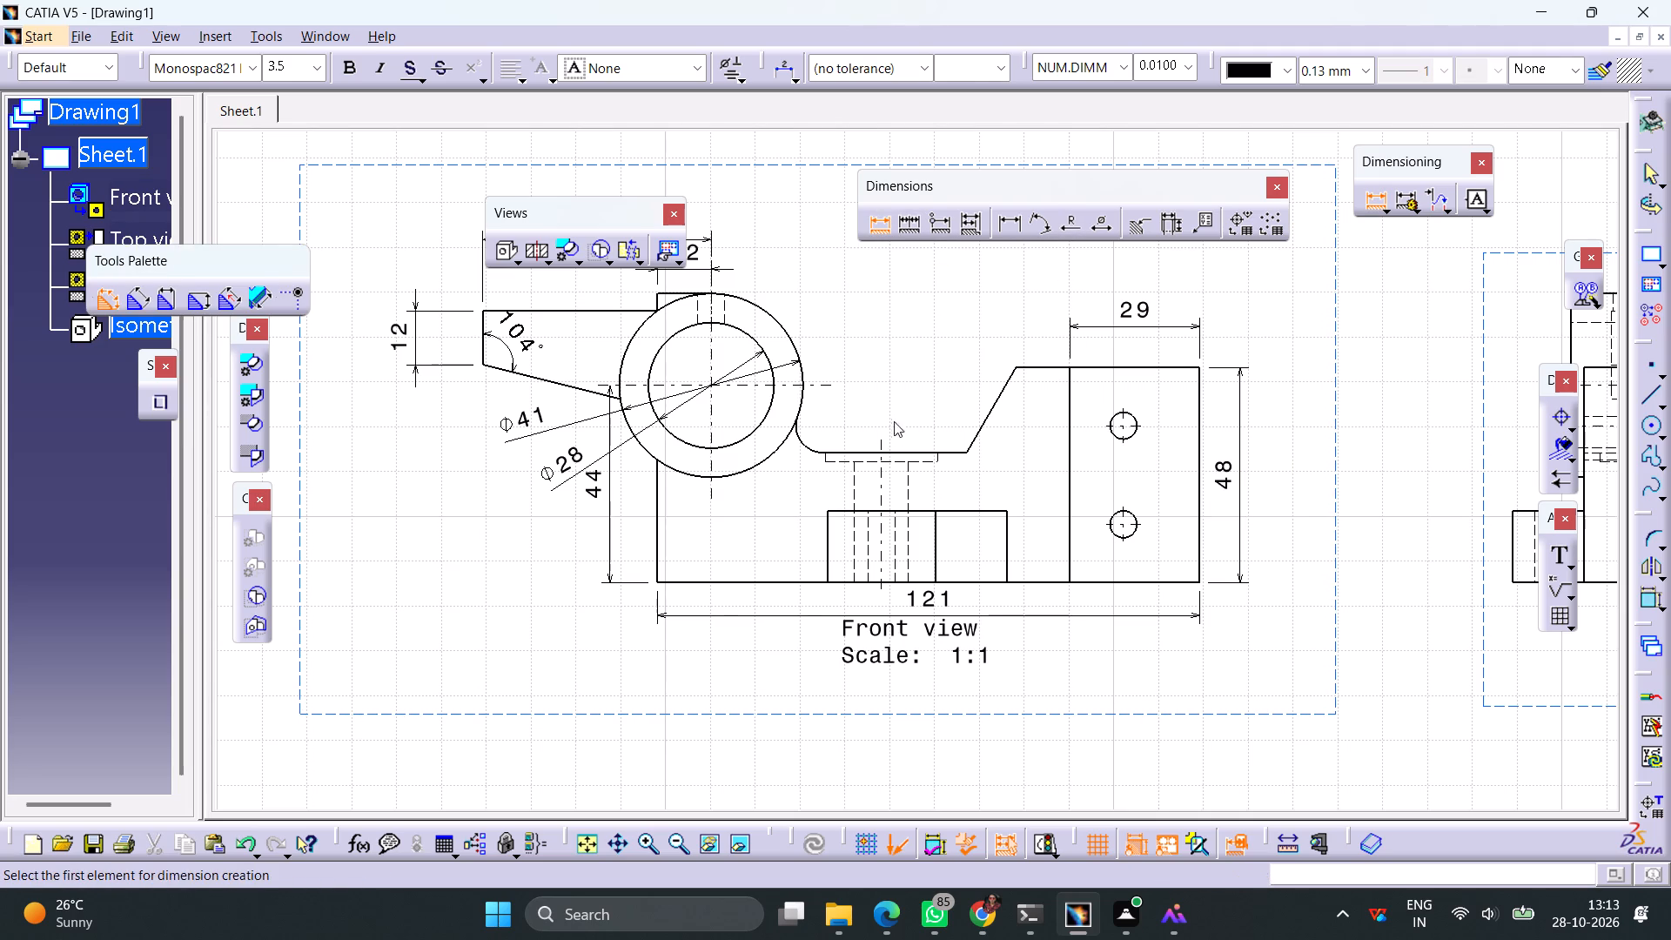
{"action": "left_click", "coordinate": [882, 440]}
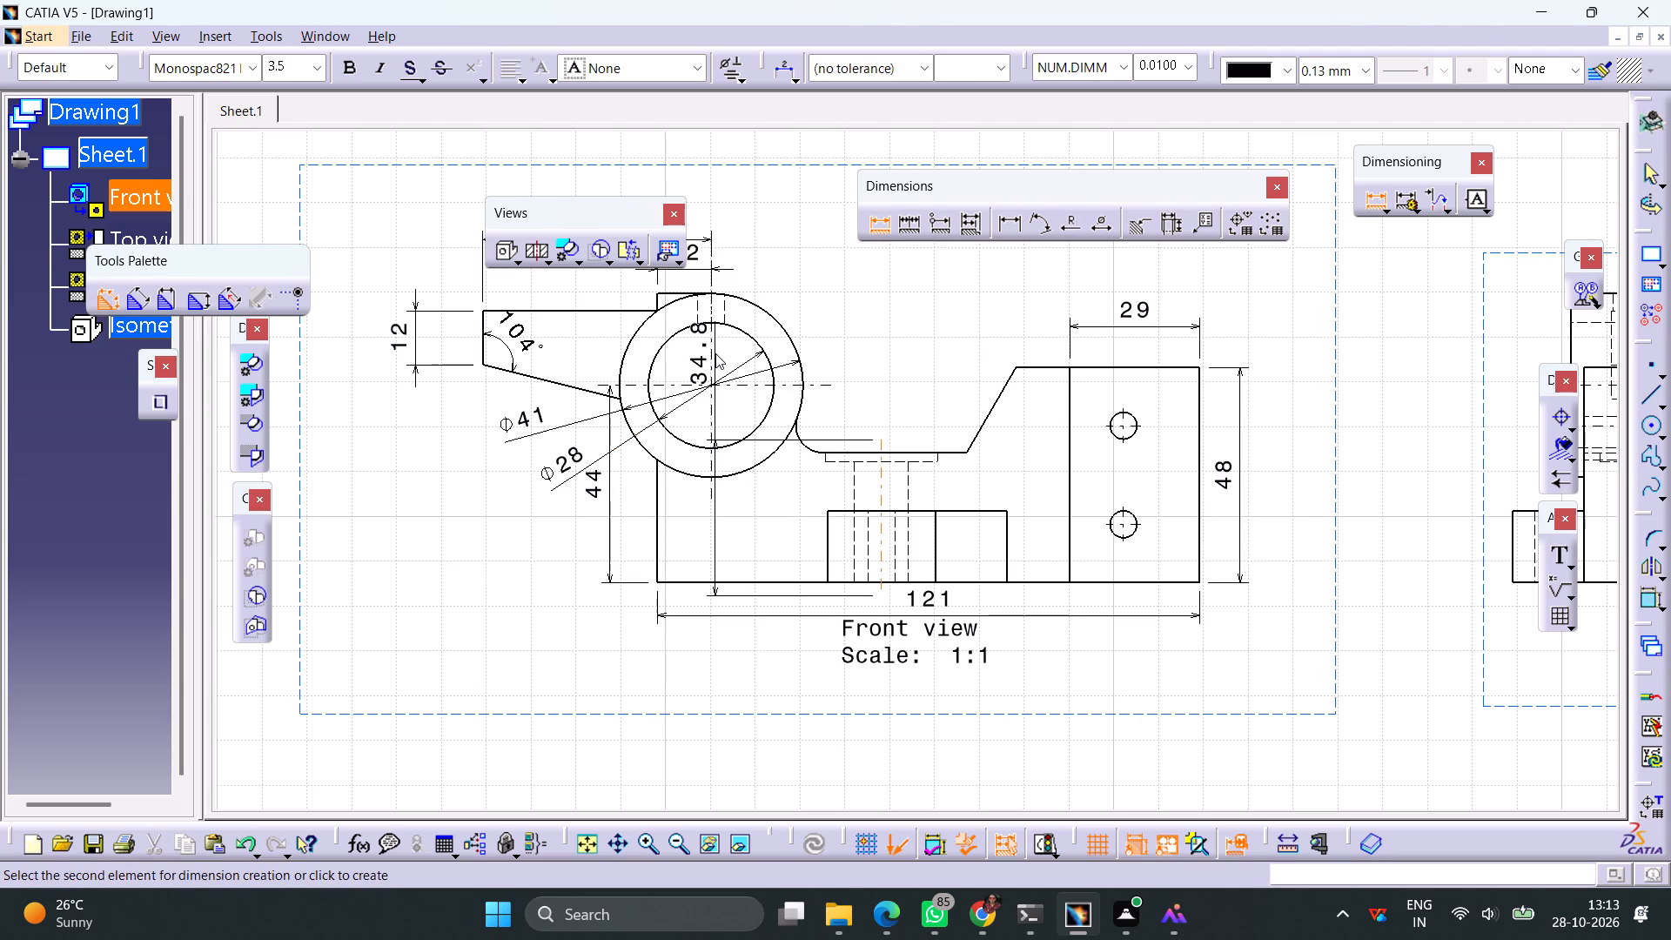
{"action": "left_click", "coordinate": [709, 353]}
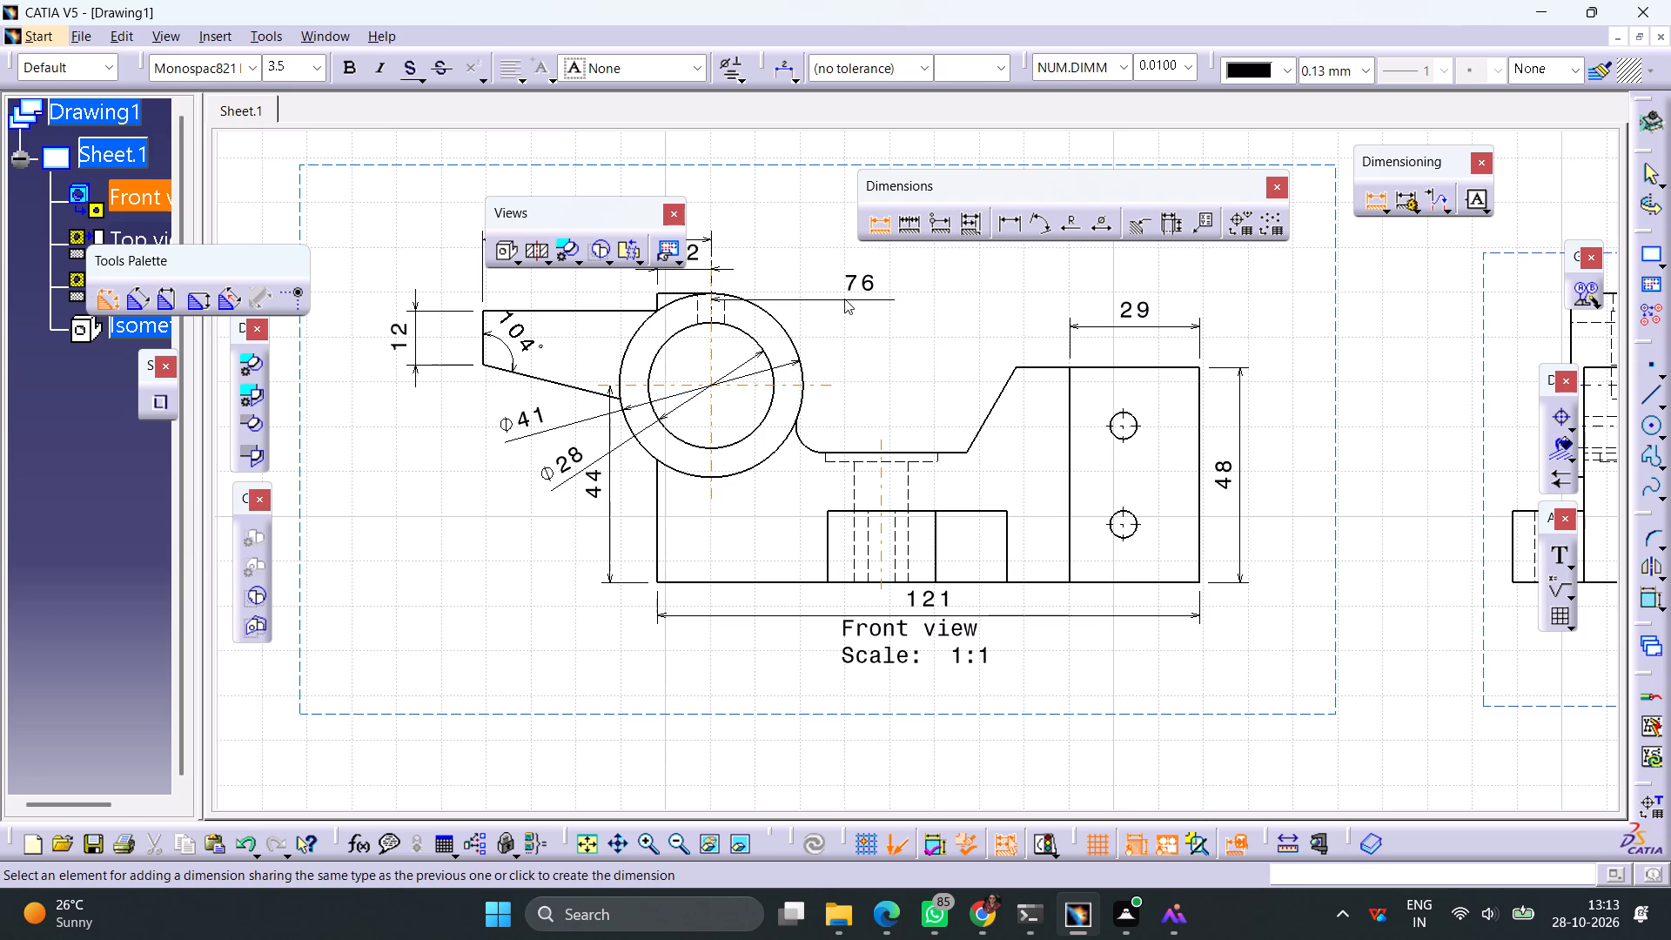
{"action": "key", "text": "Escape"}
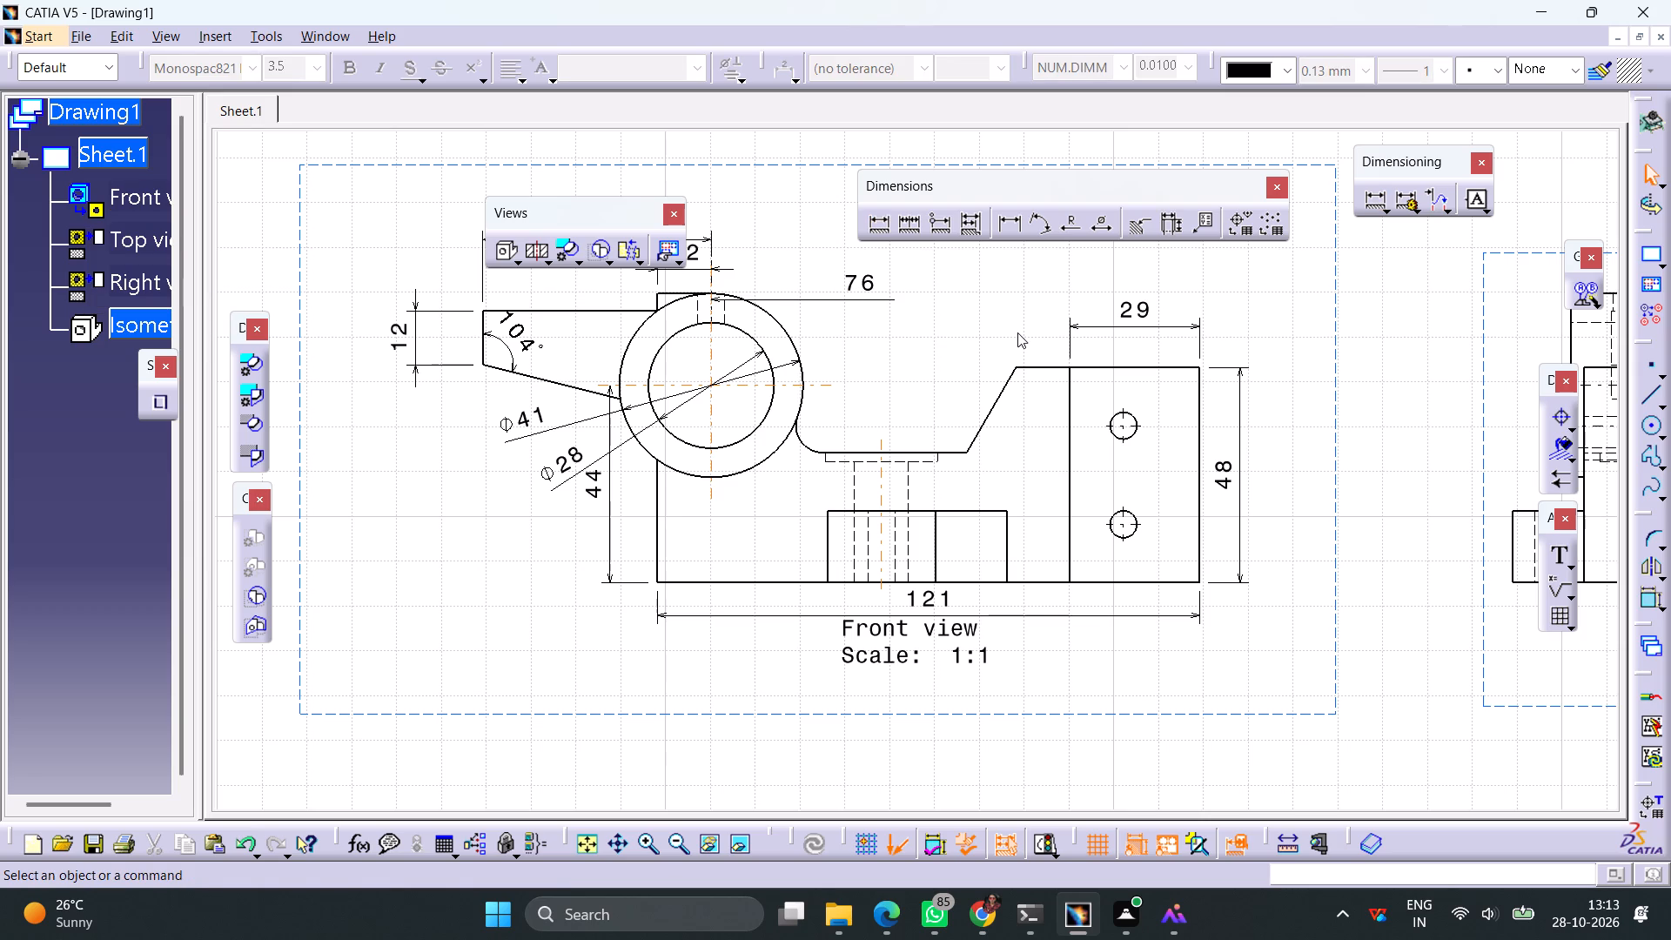
Dimension the horizontal distance from the end block's inner vertical edge to the upper small hole's centre, placed above the block.
{"action": "left_click", "coordinate": [885, 230]}
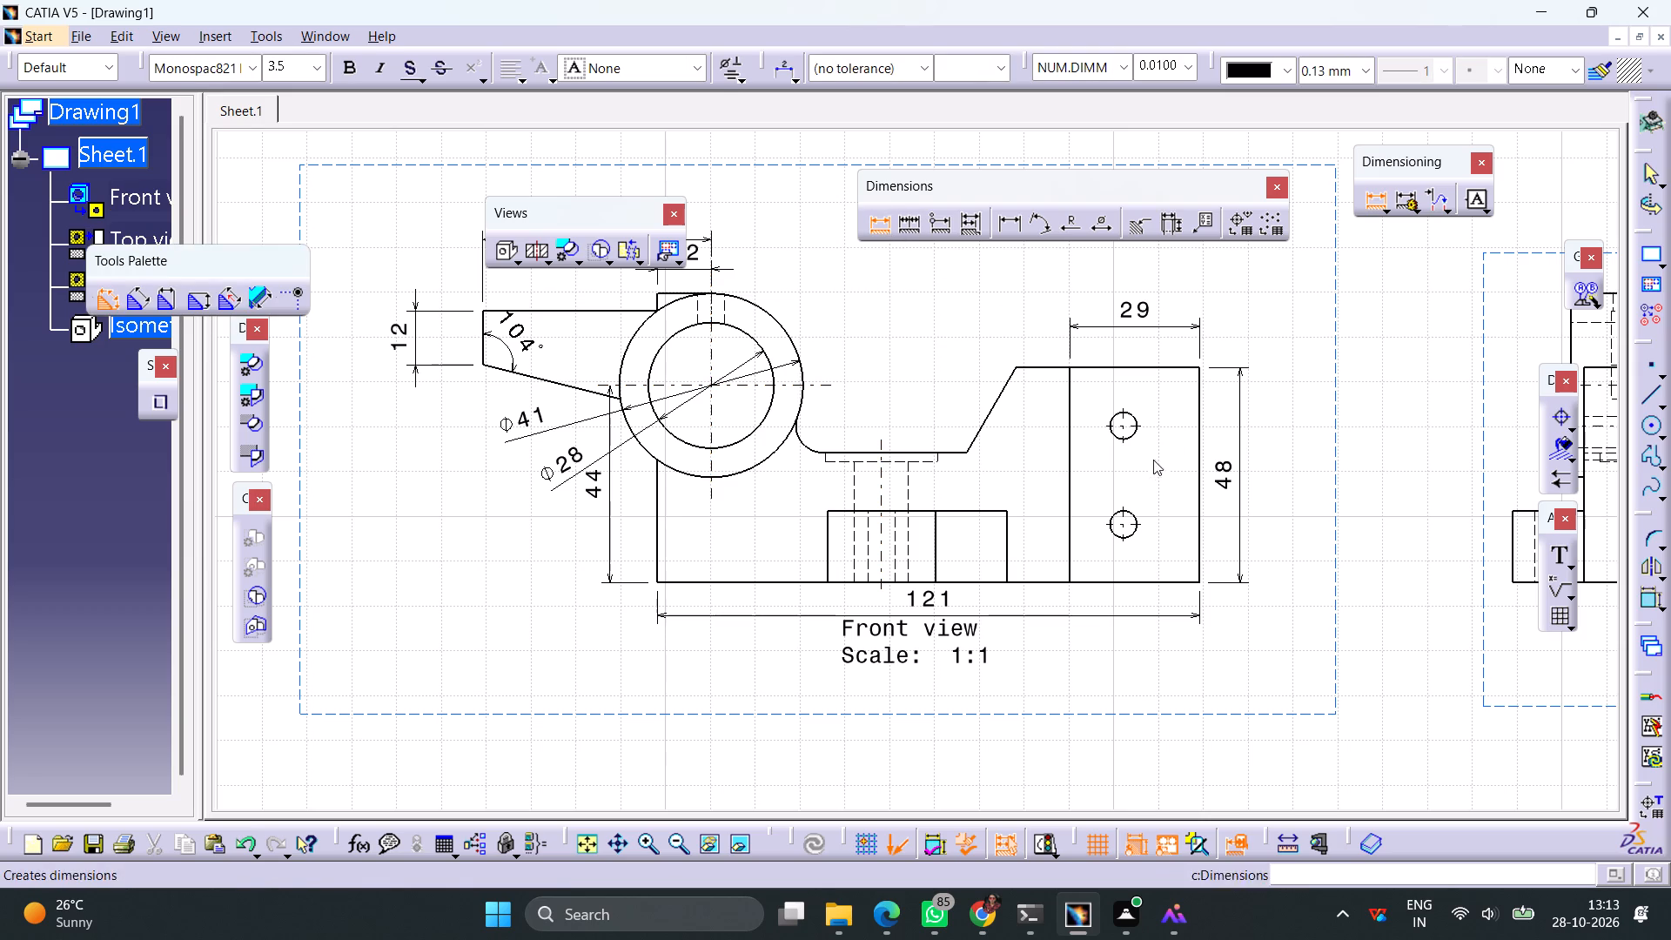
{"action": "left_click", "coordinate": [1126, 432]}
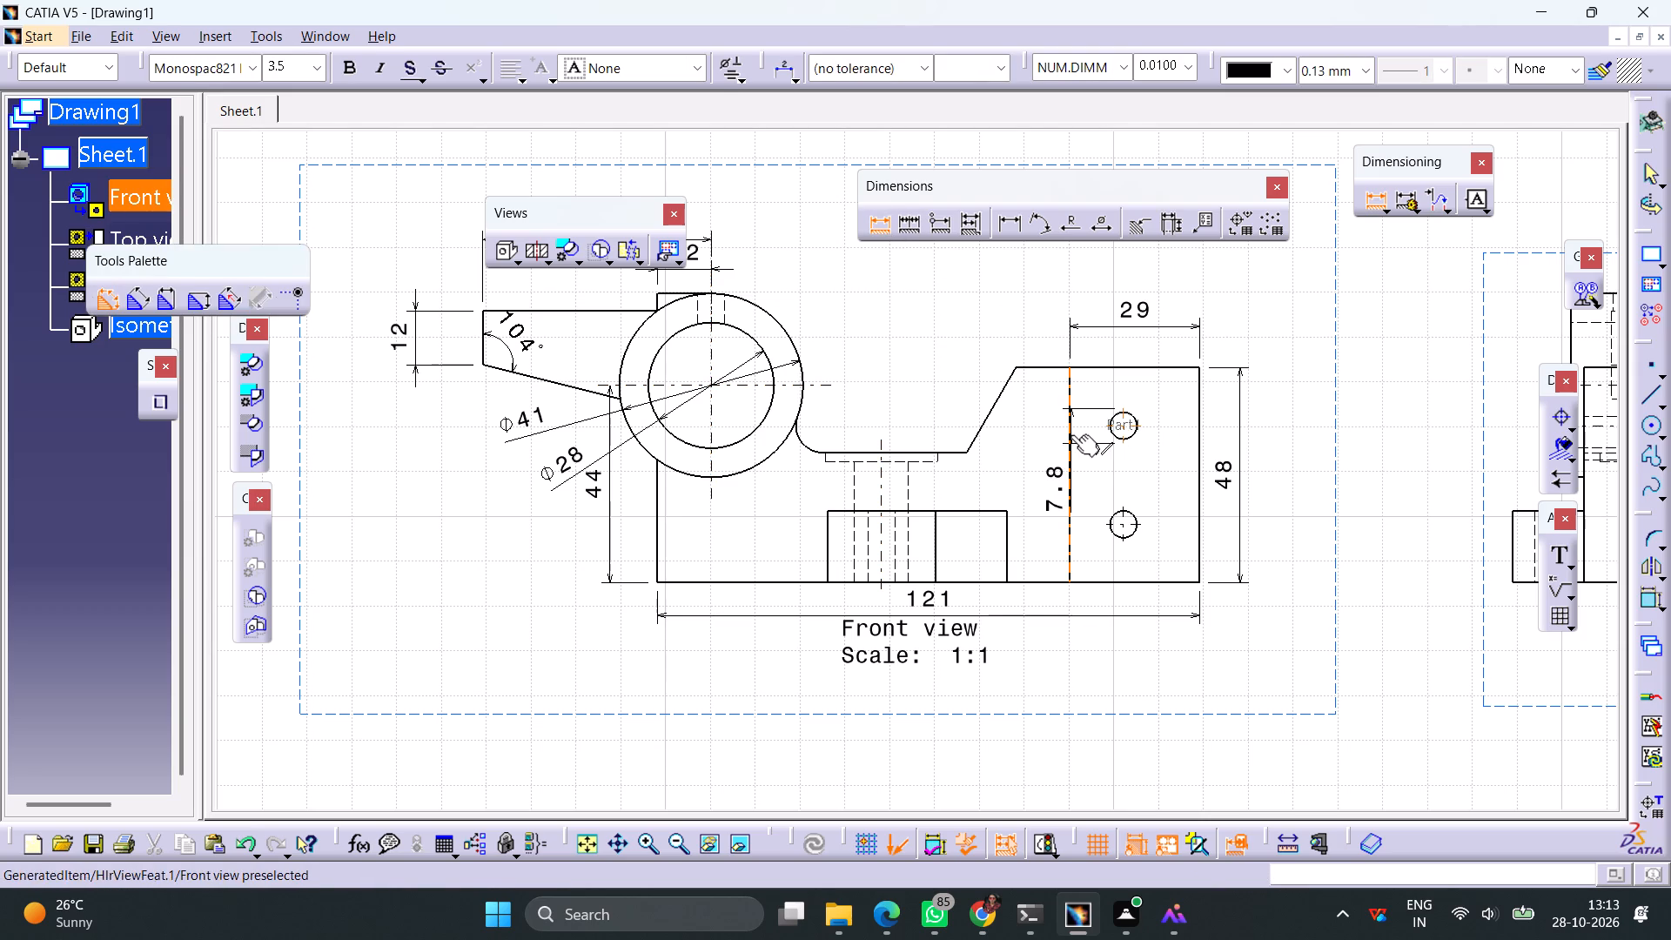
{"action": "left_click", "coordinate": [1070, 434]}
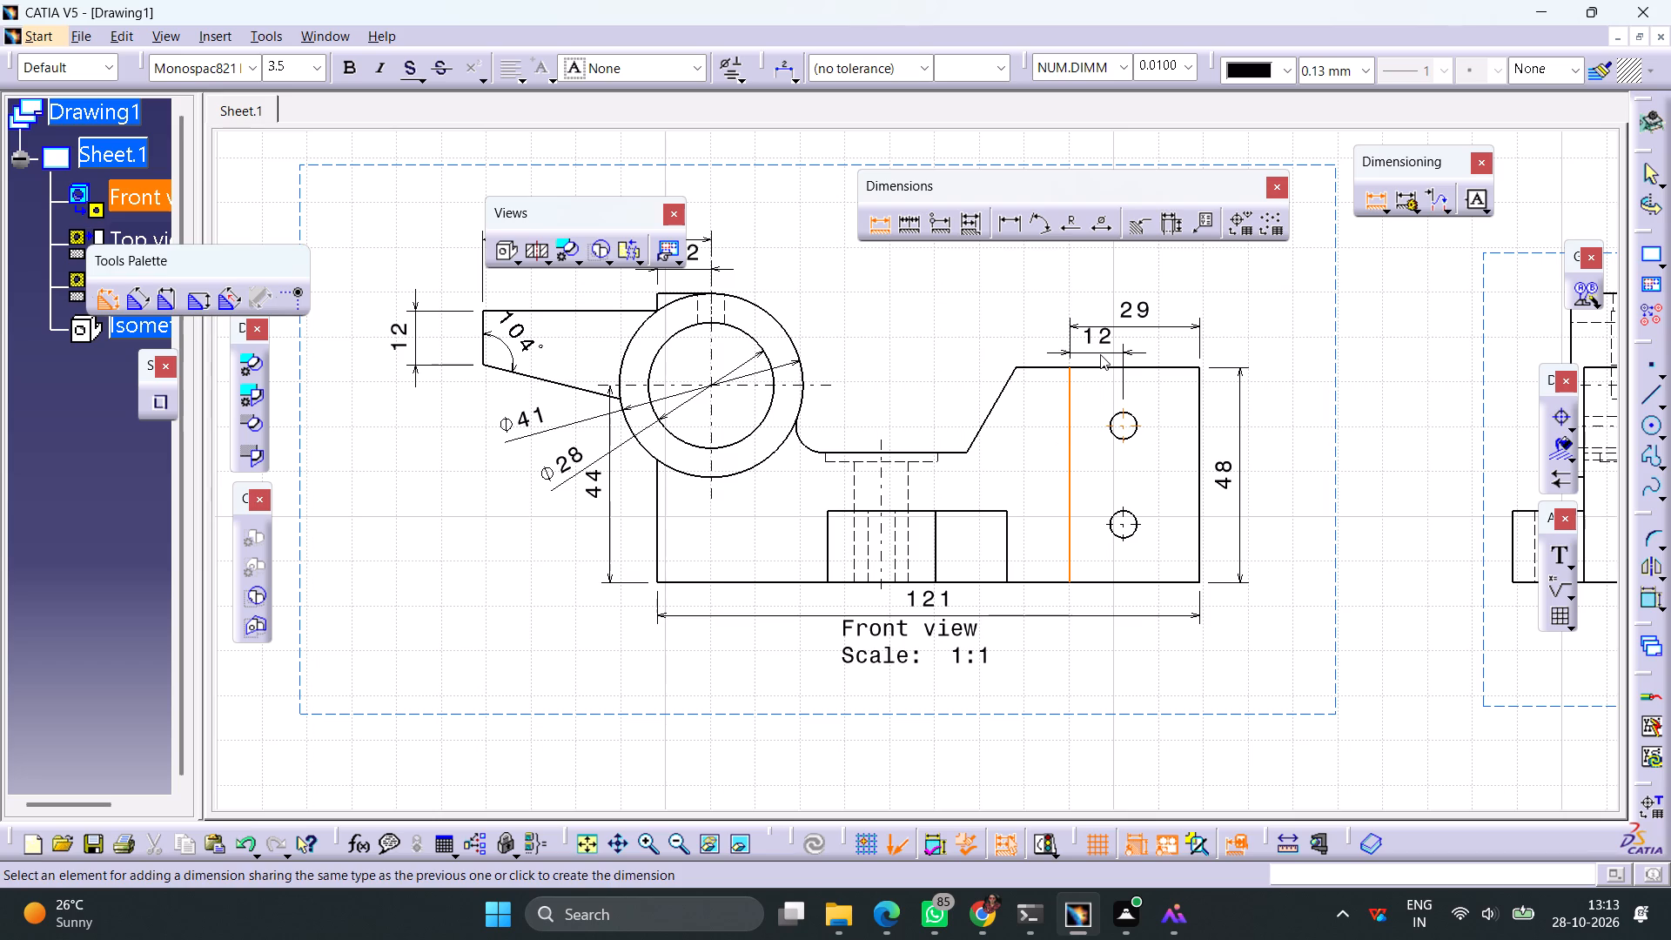
{"action": "left_click", "coordinate": [1100, 354]}
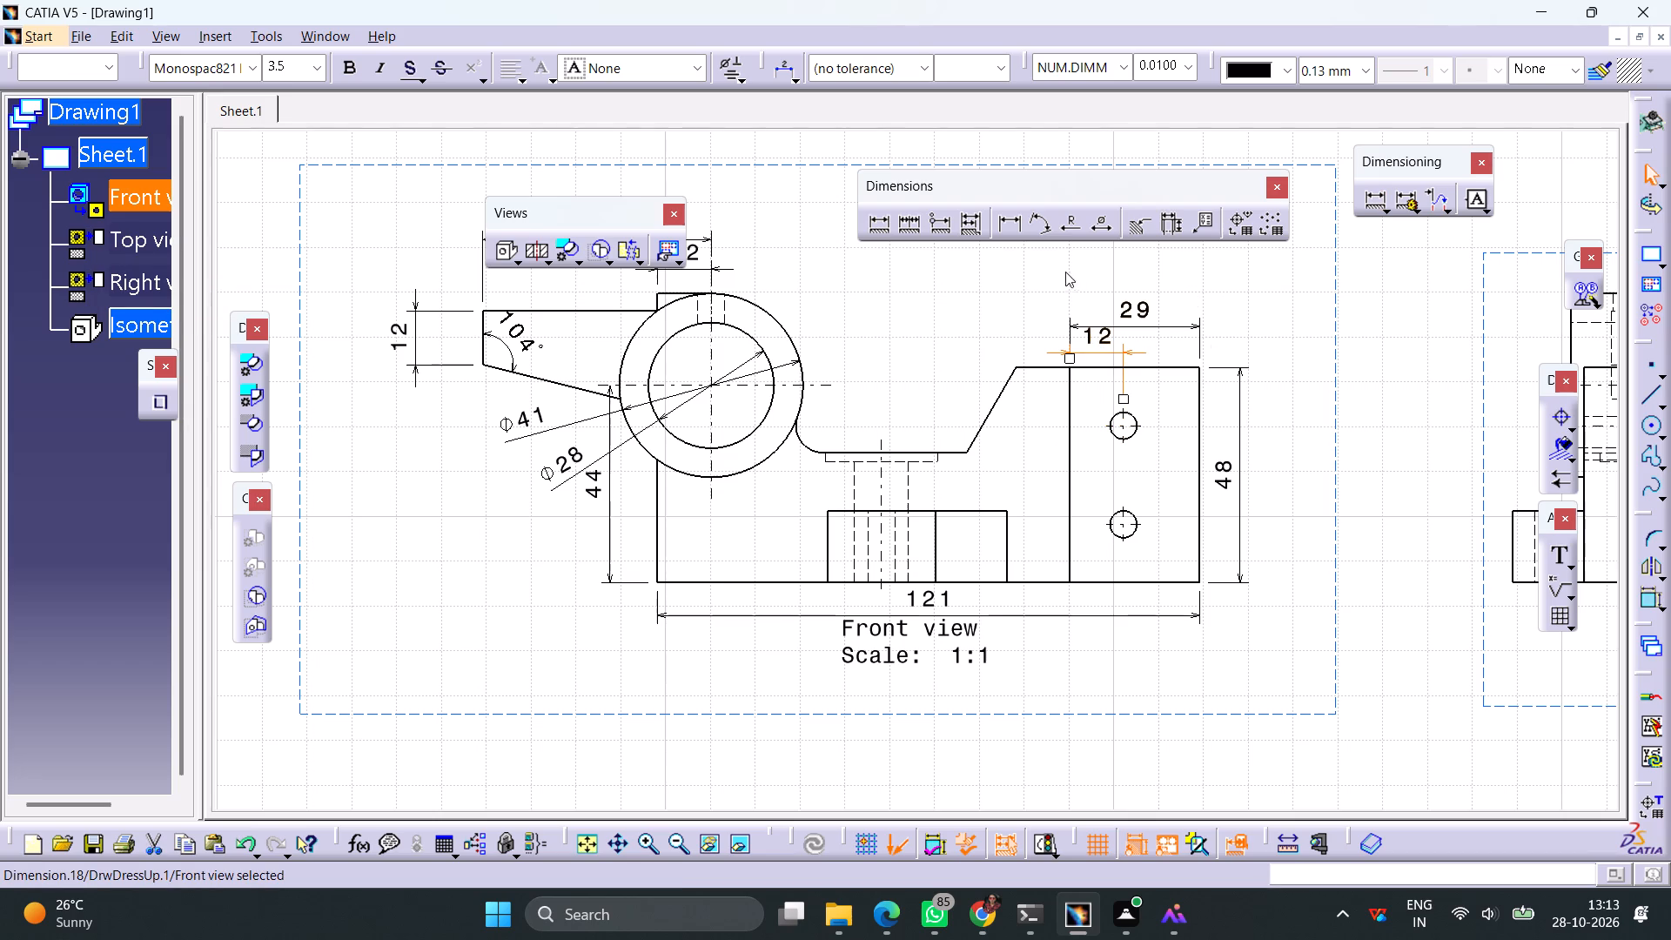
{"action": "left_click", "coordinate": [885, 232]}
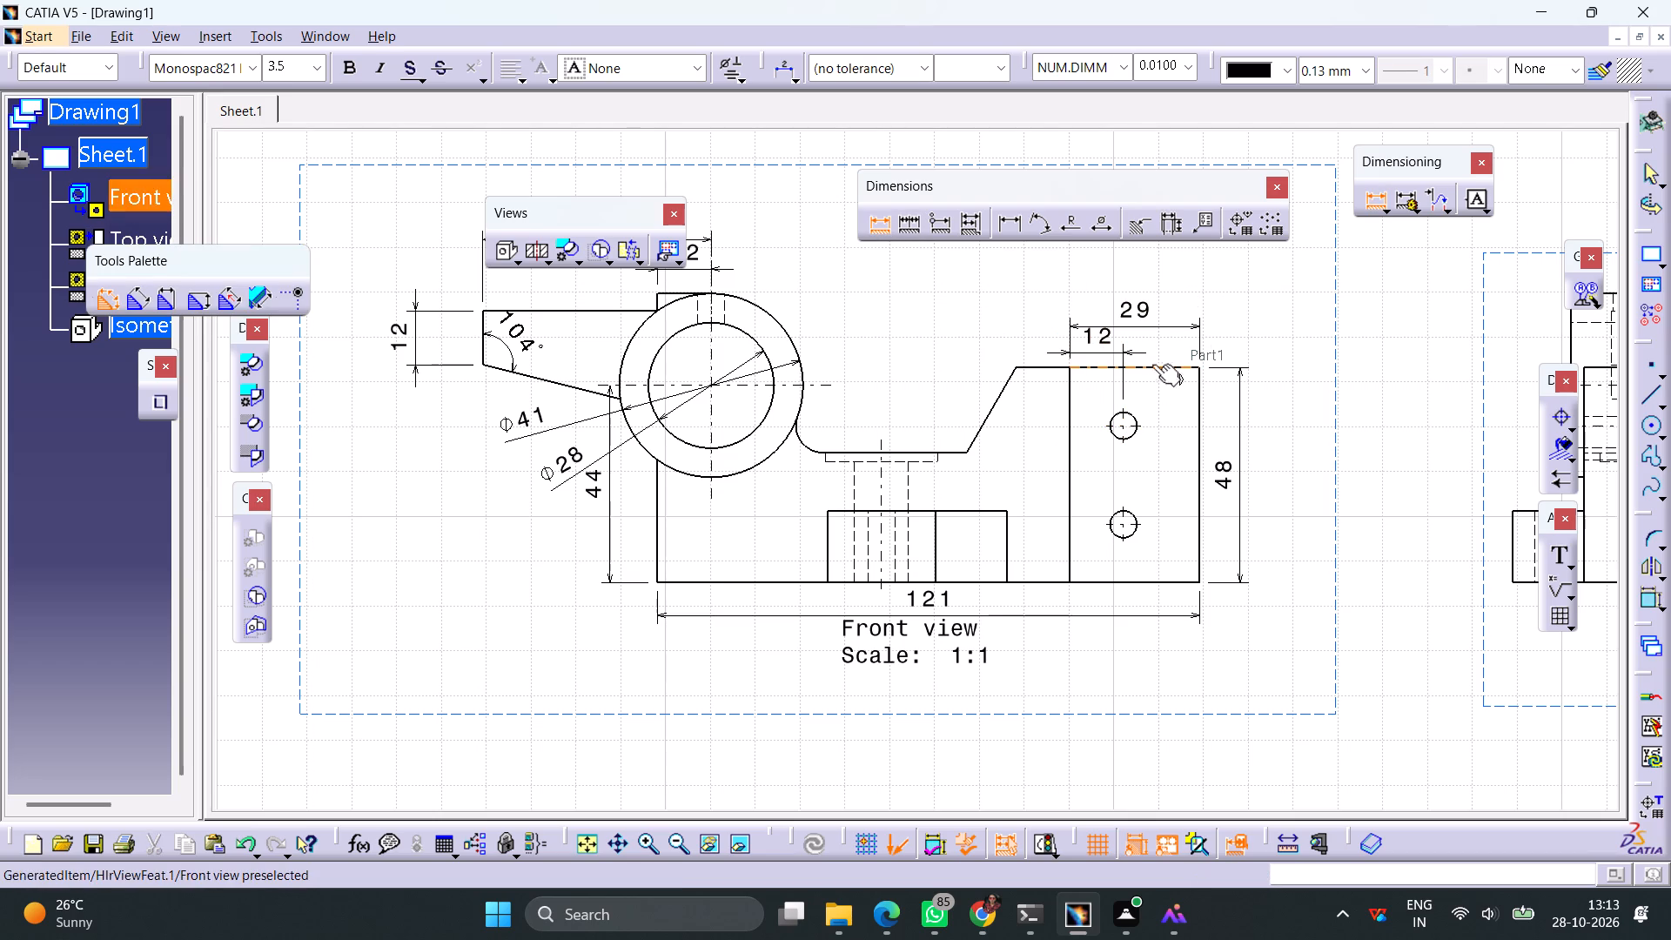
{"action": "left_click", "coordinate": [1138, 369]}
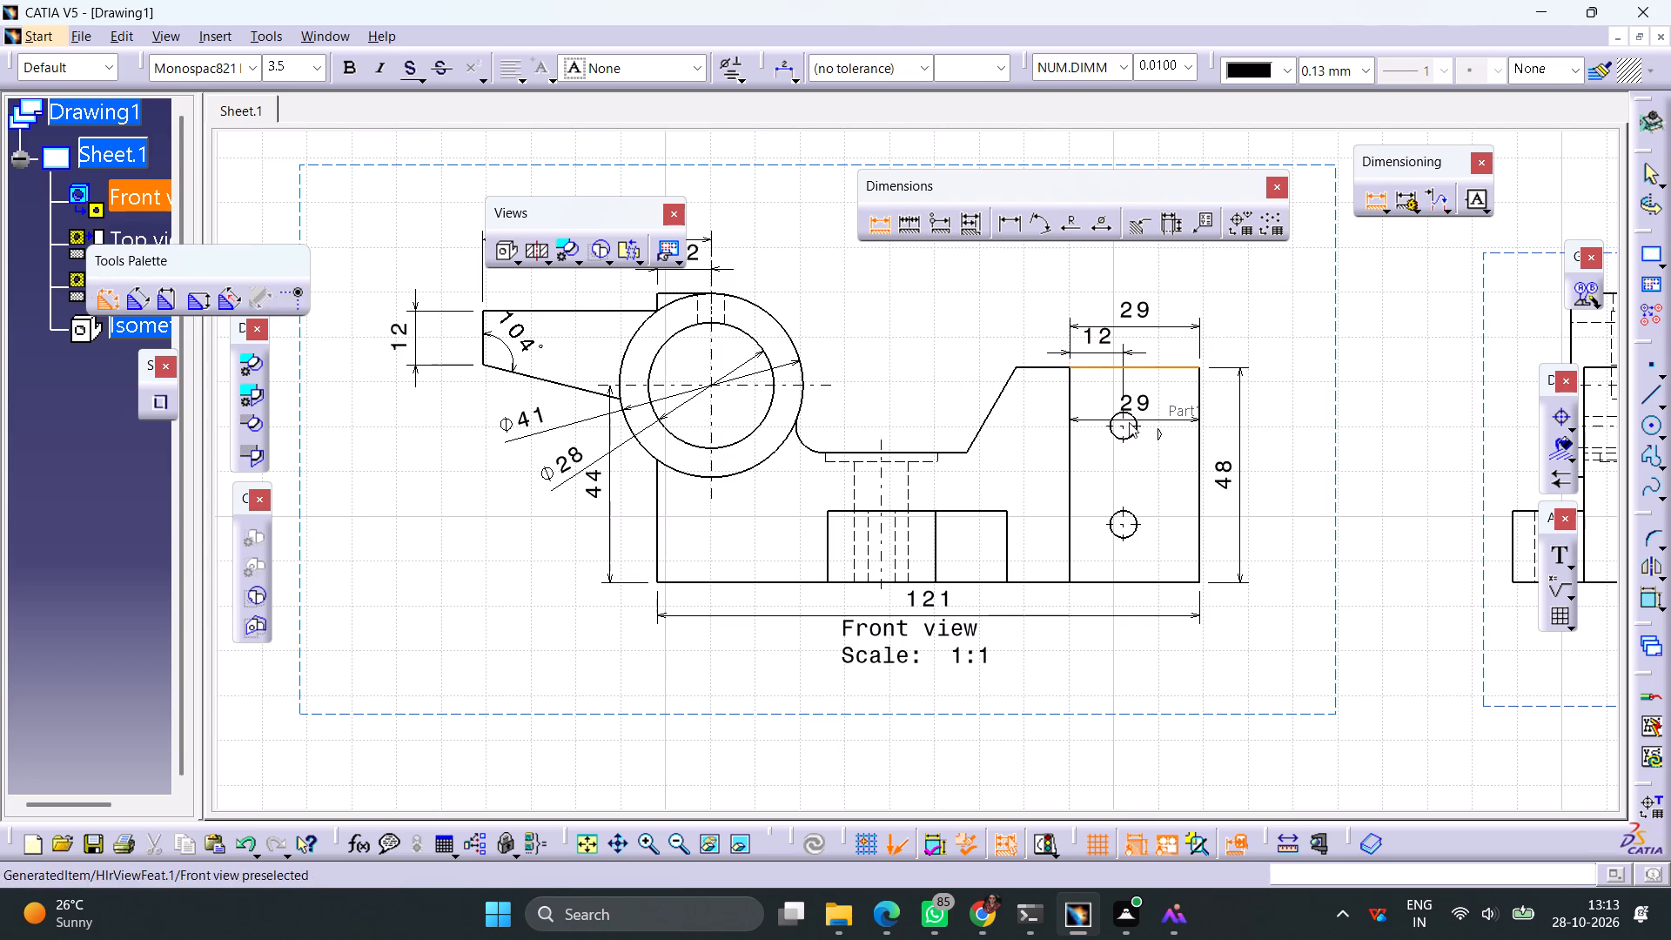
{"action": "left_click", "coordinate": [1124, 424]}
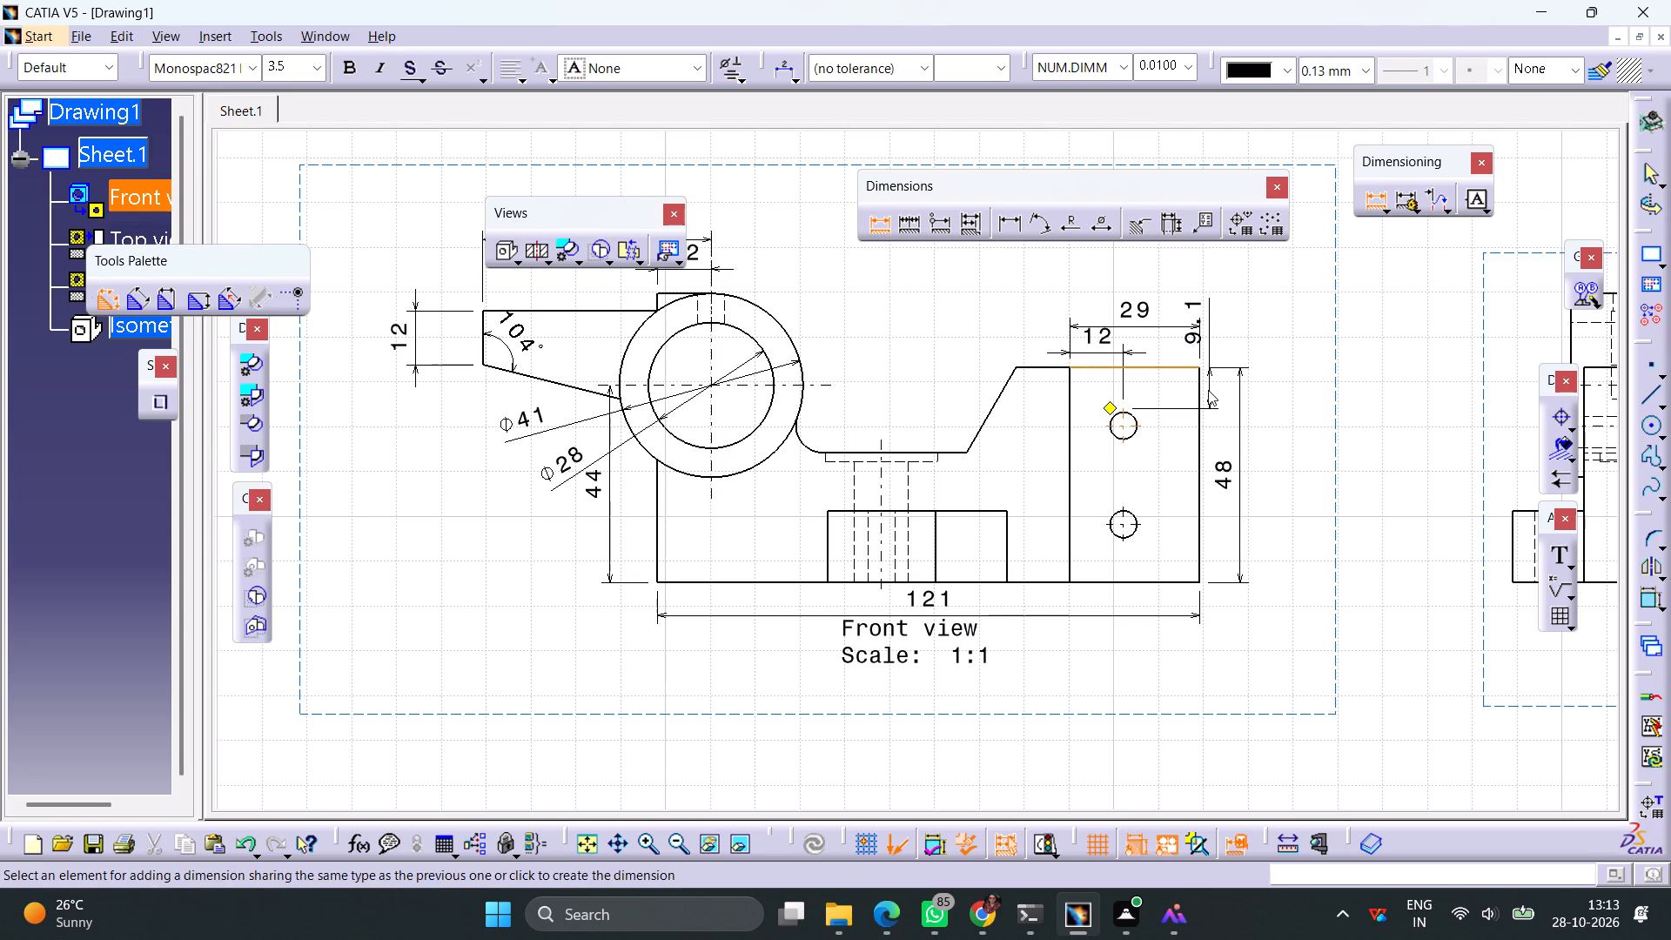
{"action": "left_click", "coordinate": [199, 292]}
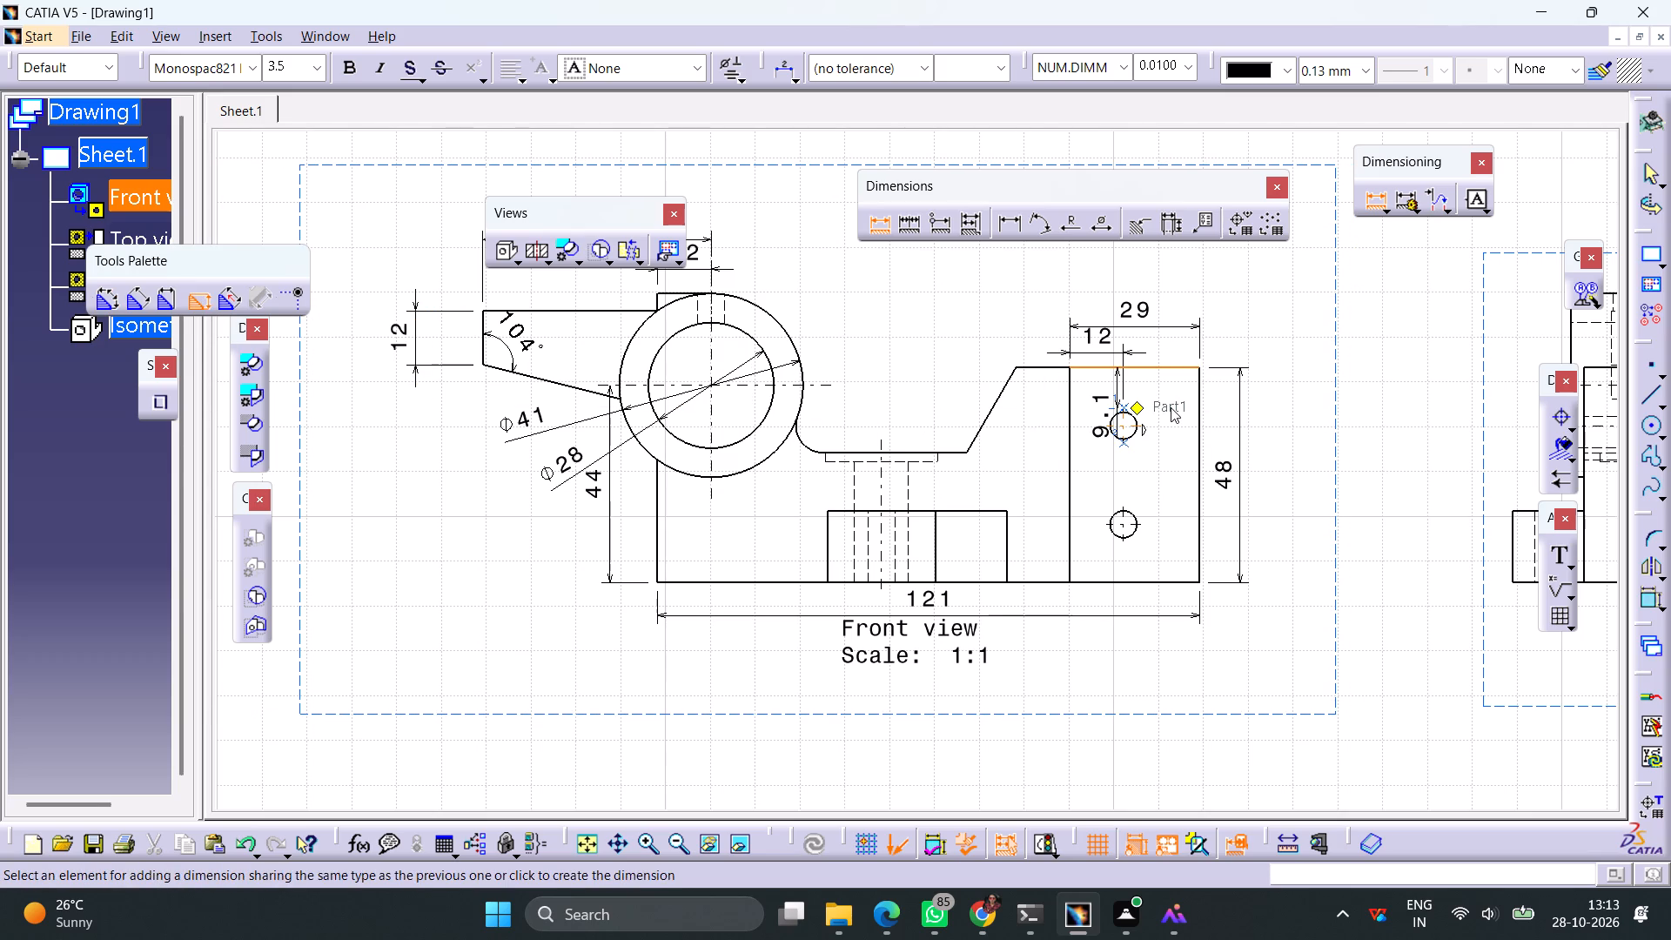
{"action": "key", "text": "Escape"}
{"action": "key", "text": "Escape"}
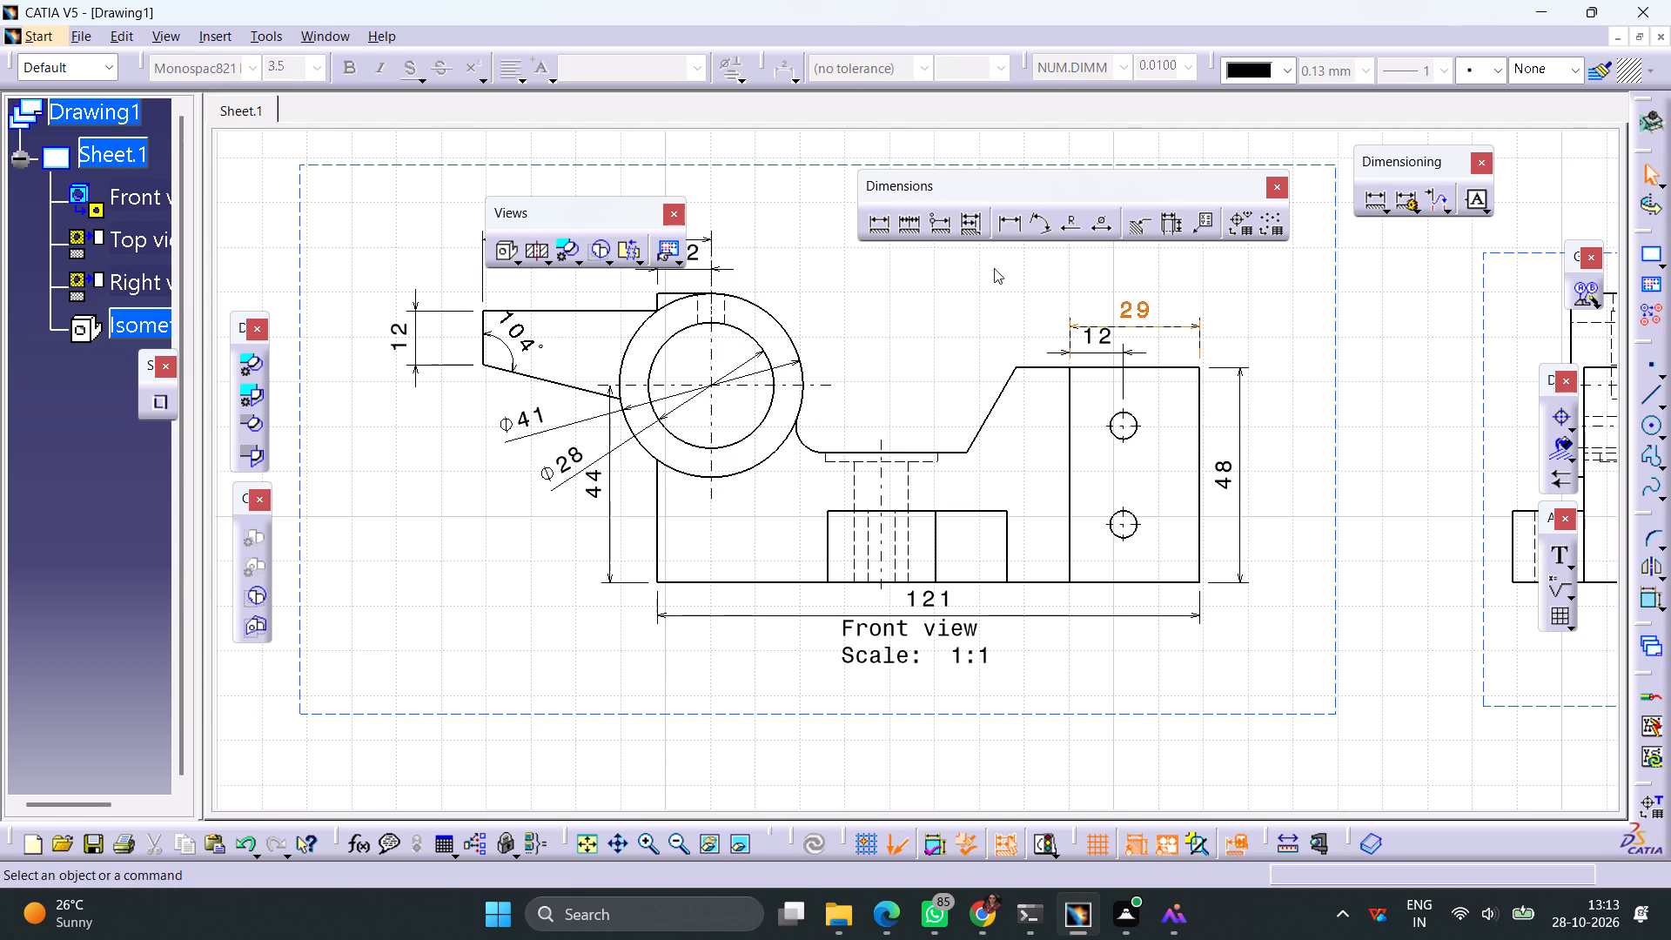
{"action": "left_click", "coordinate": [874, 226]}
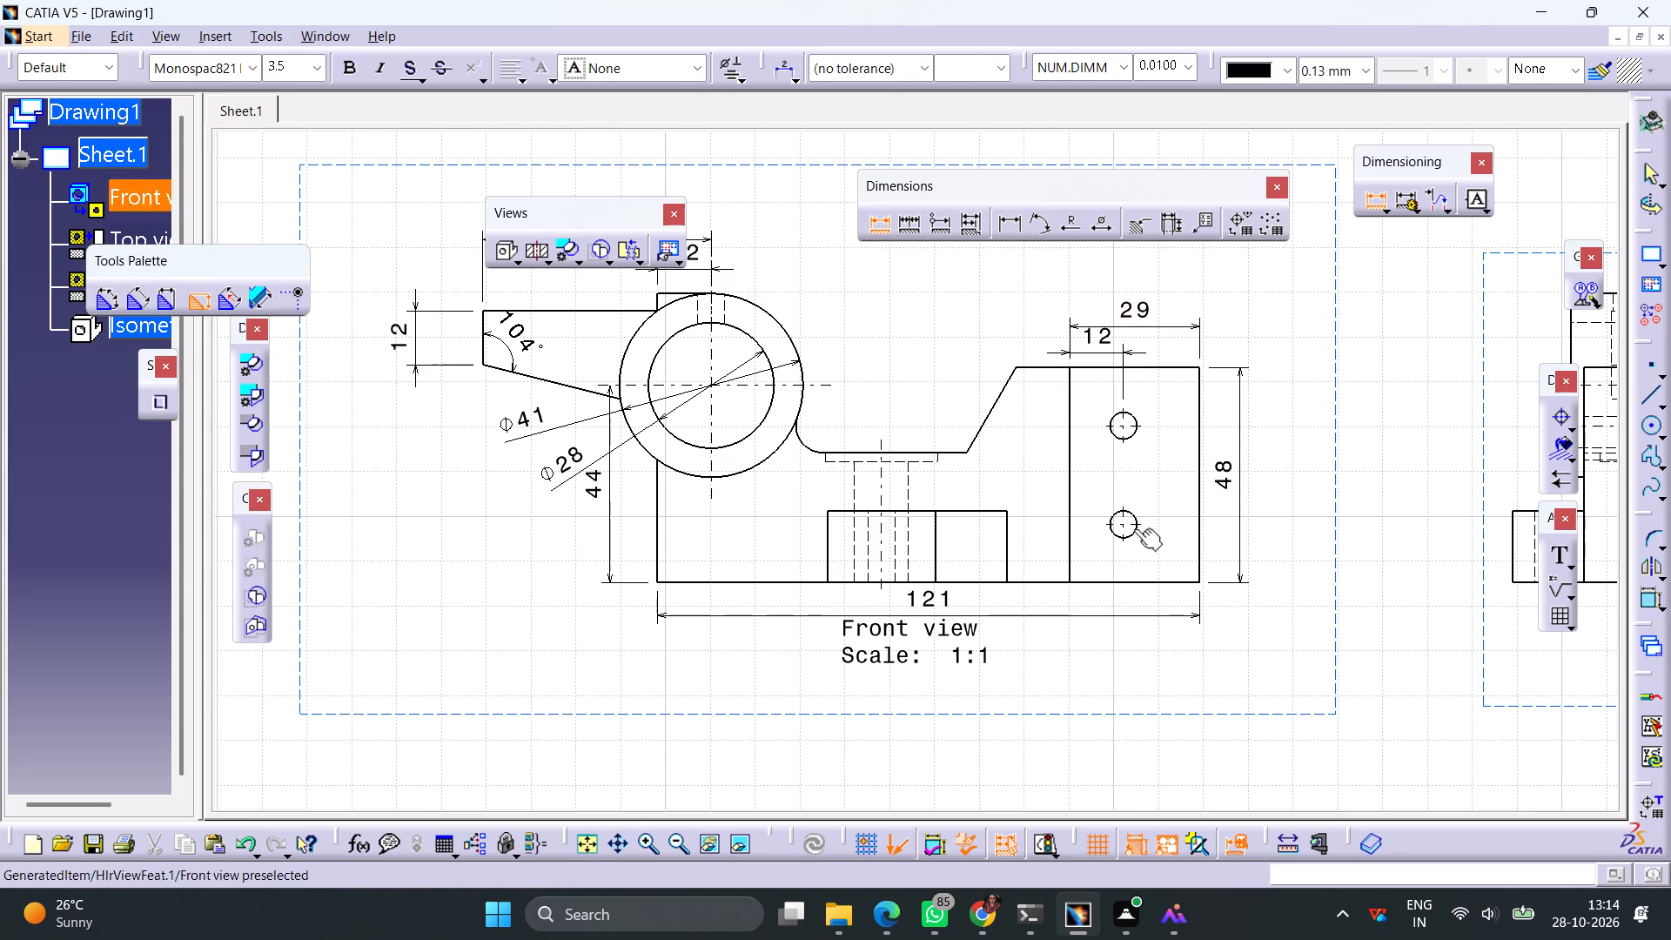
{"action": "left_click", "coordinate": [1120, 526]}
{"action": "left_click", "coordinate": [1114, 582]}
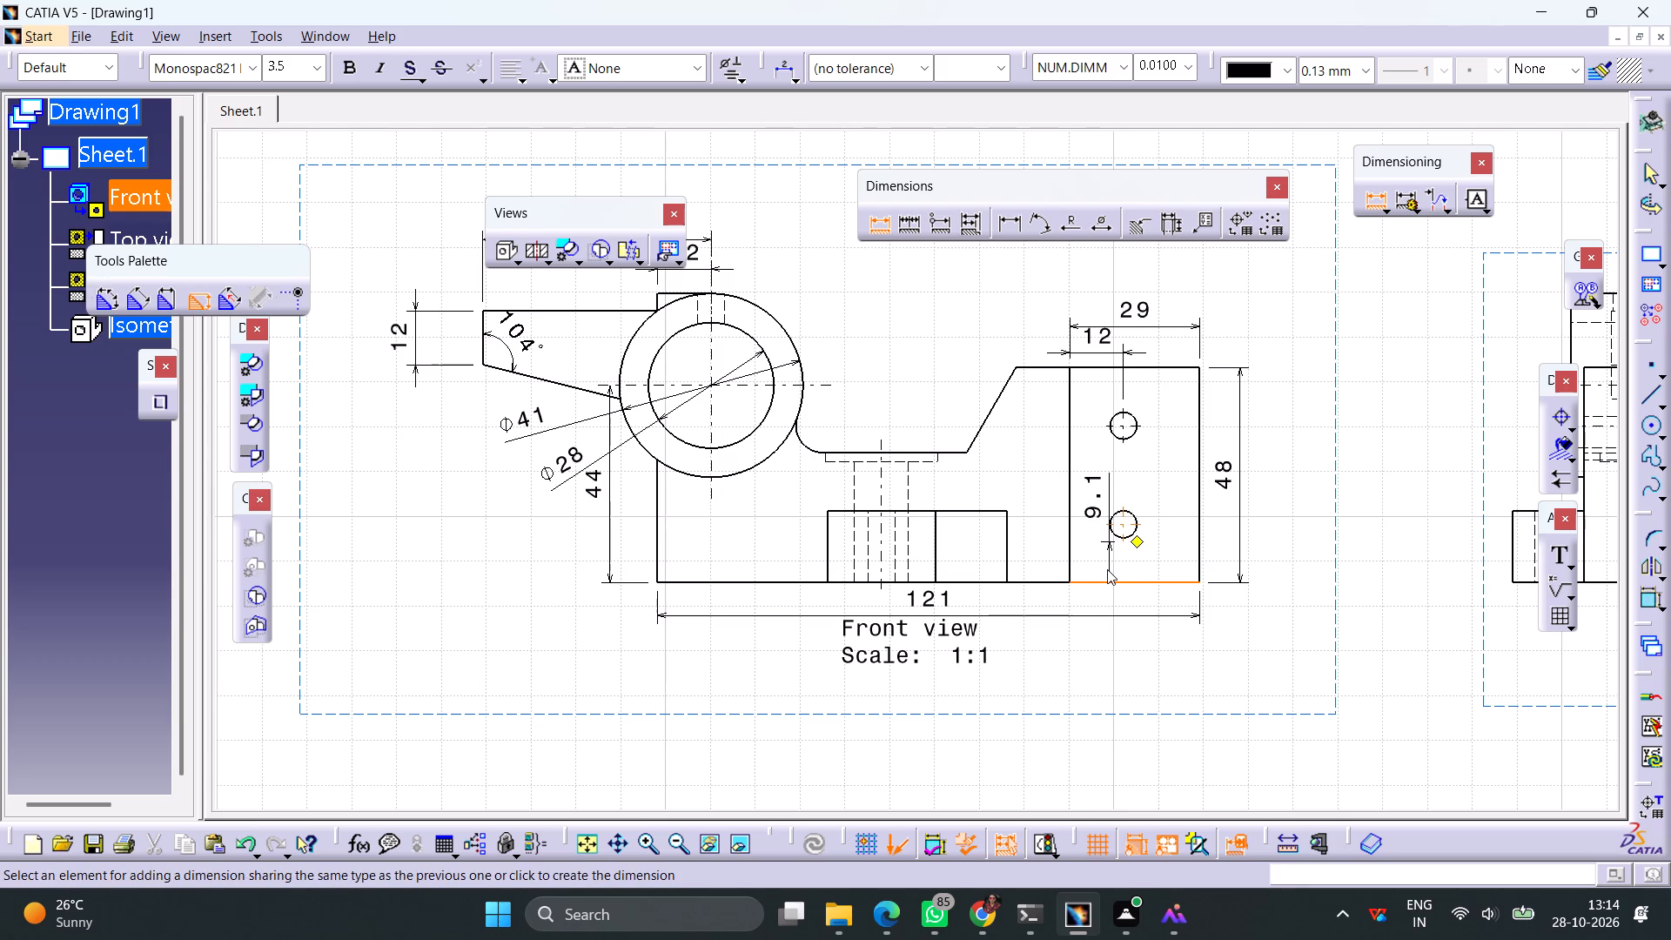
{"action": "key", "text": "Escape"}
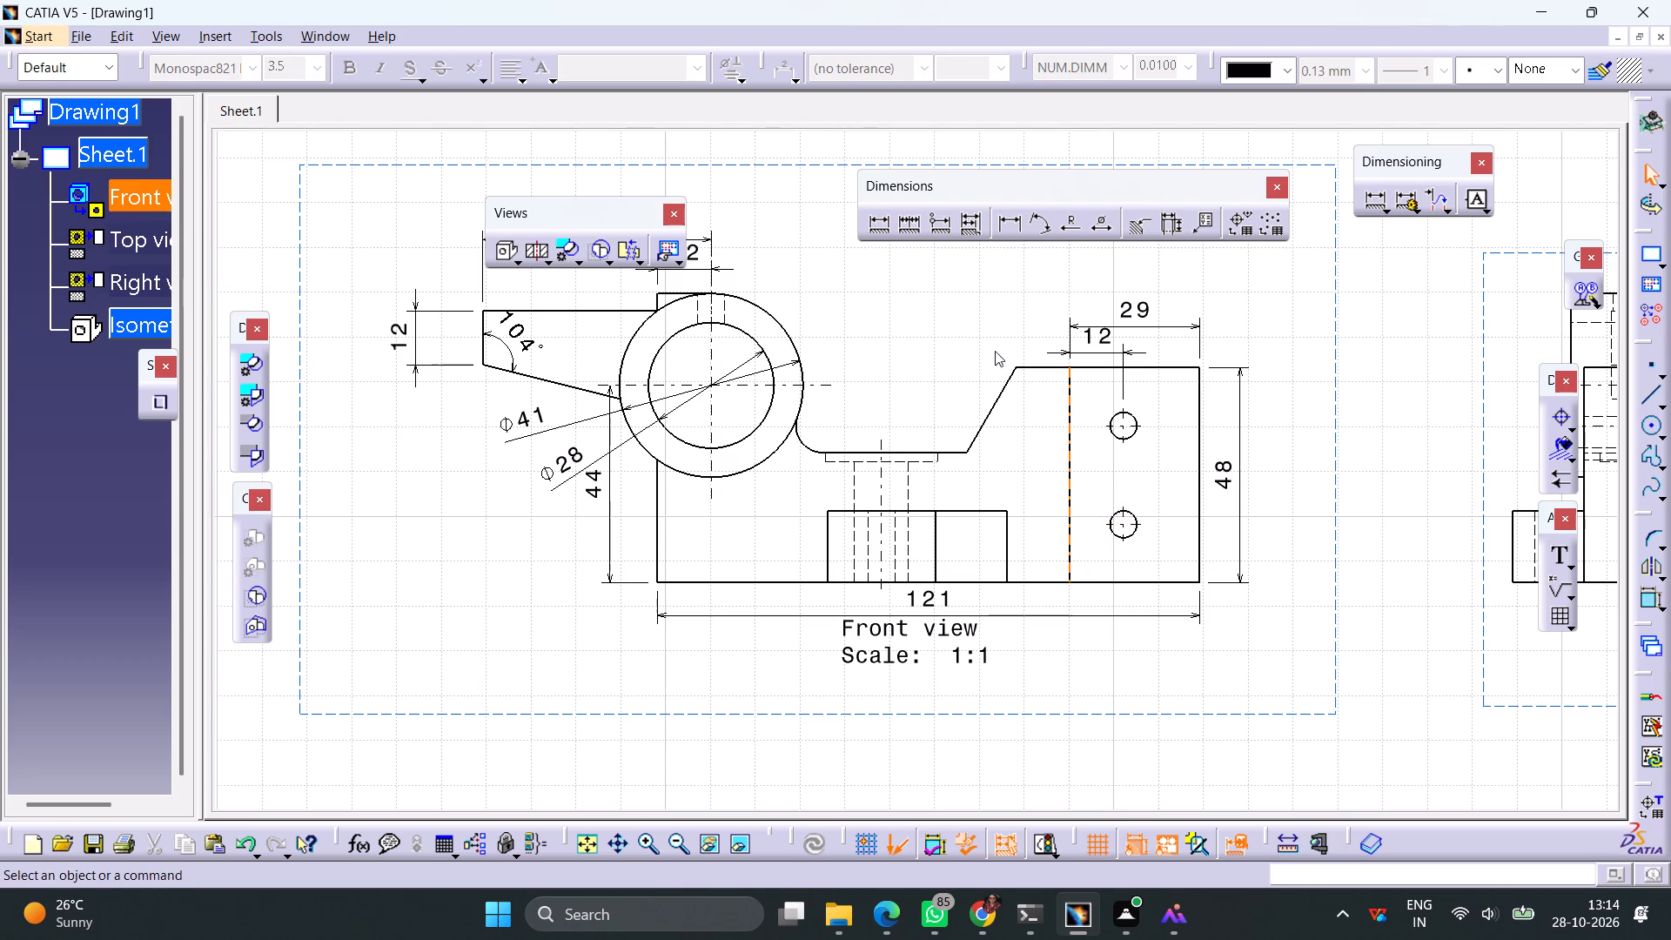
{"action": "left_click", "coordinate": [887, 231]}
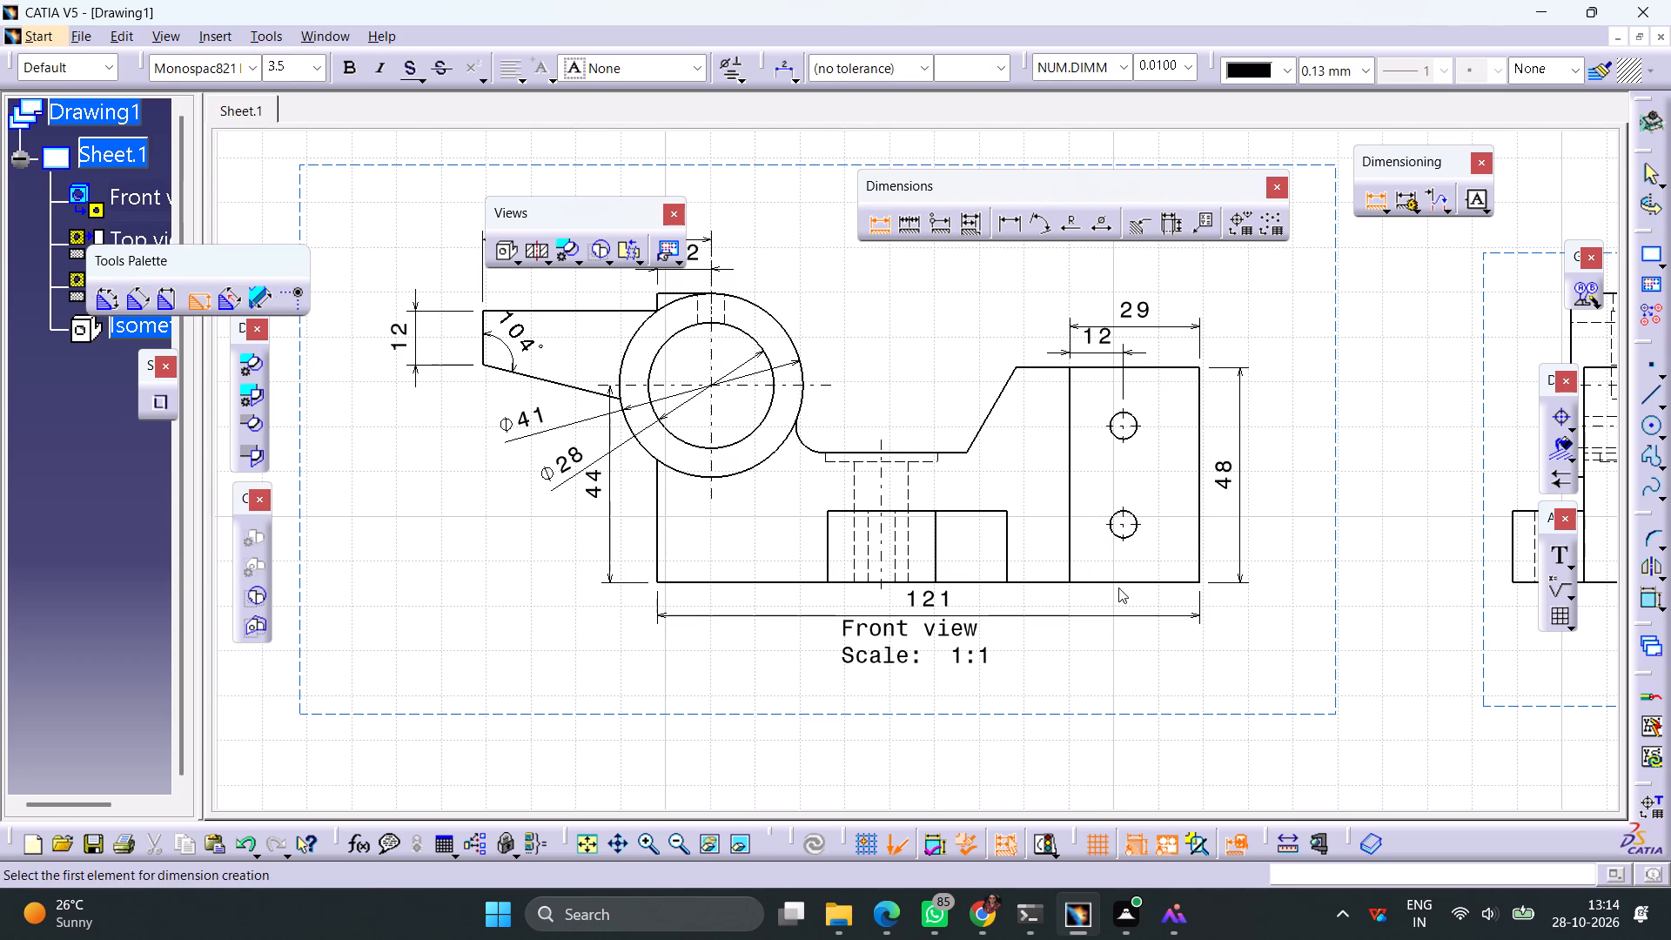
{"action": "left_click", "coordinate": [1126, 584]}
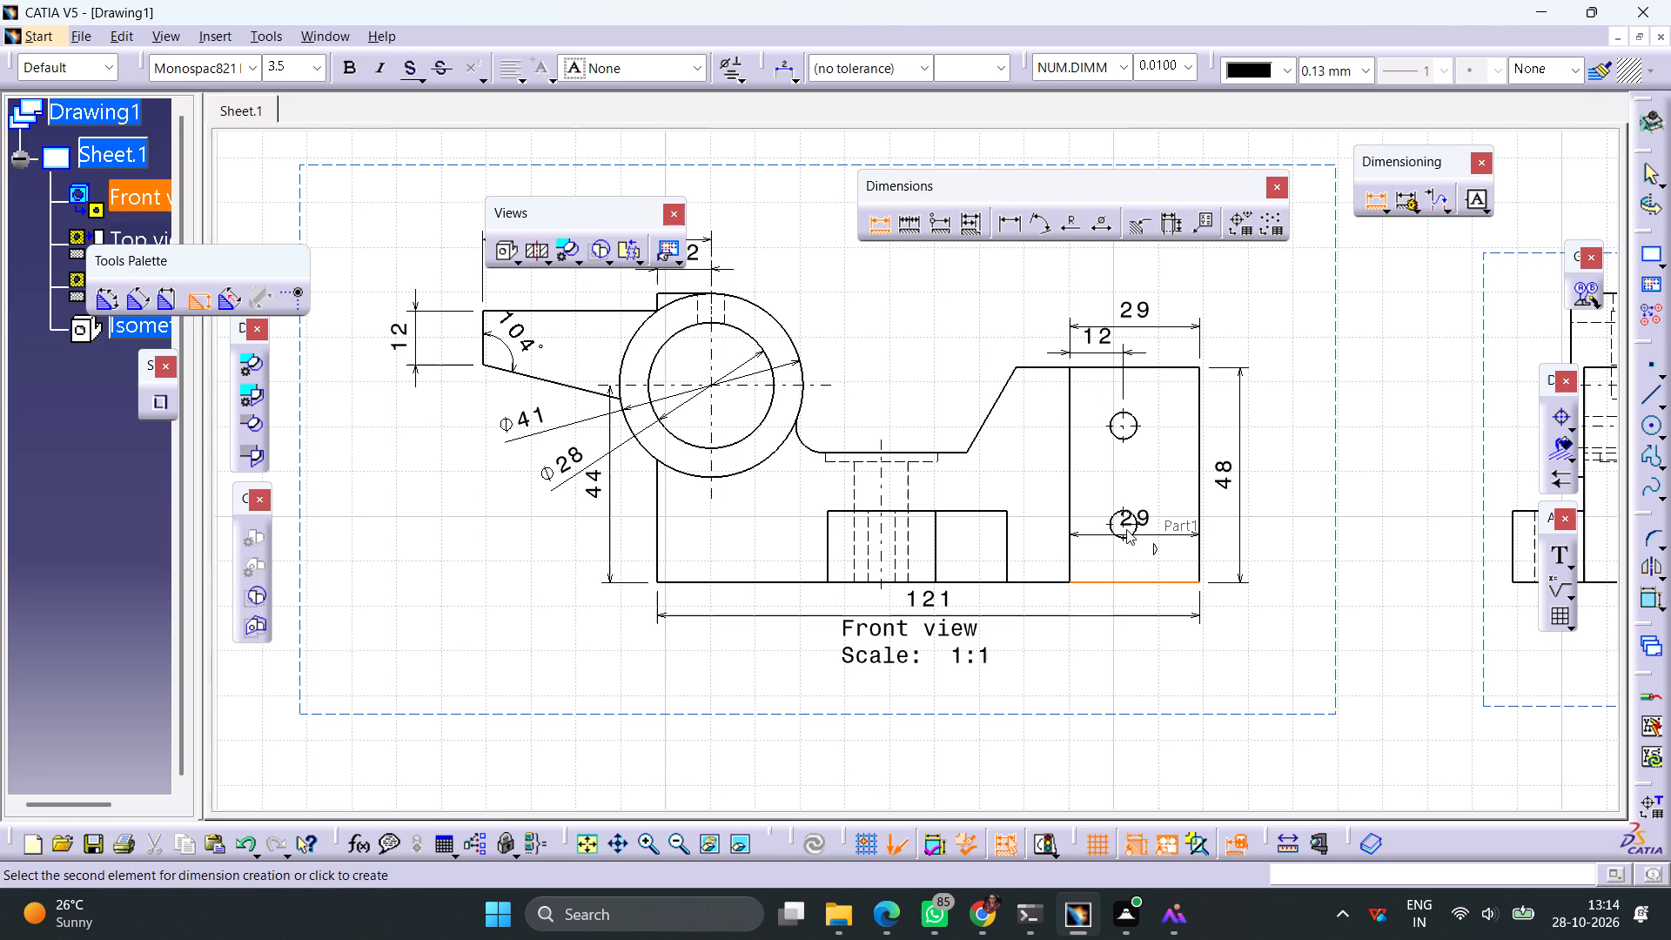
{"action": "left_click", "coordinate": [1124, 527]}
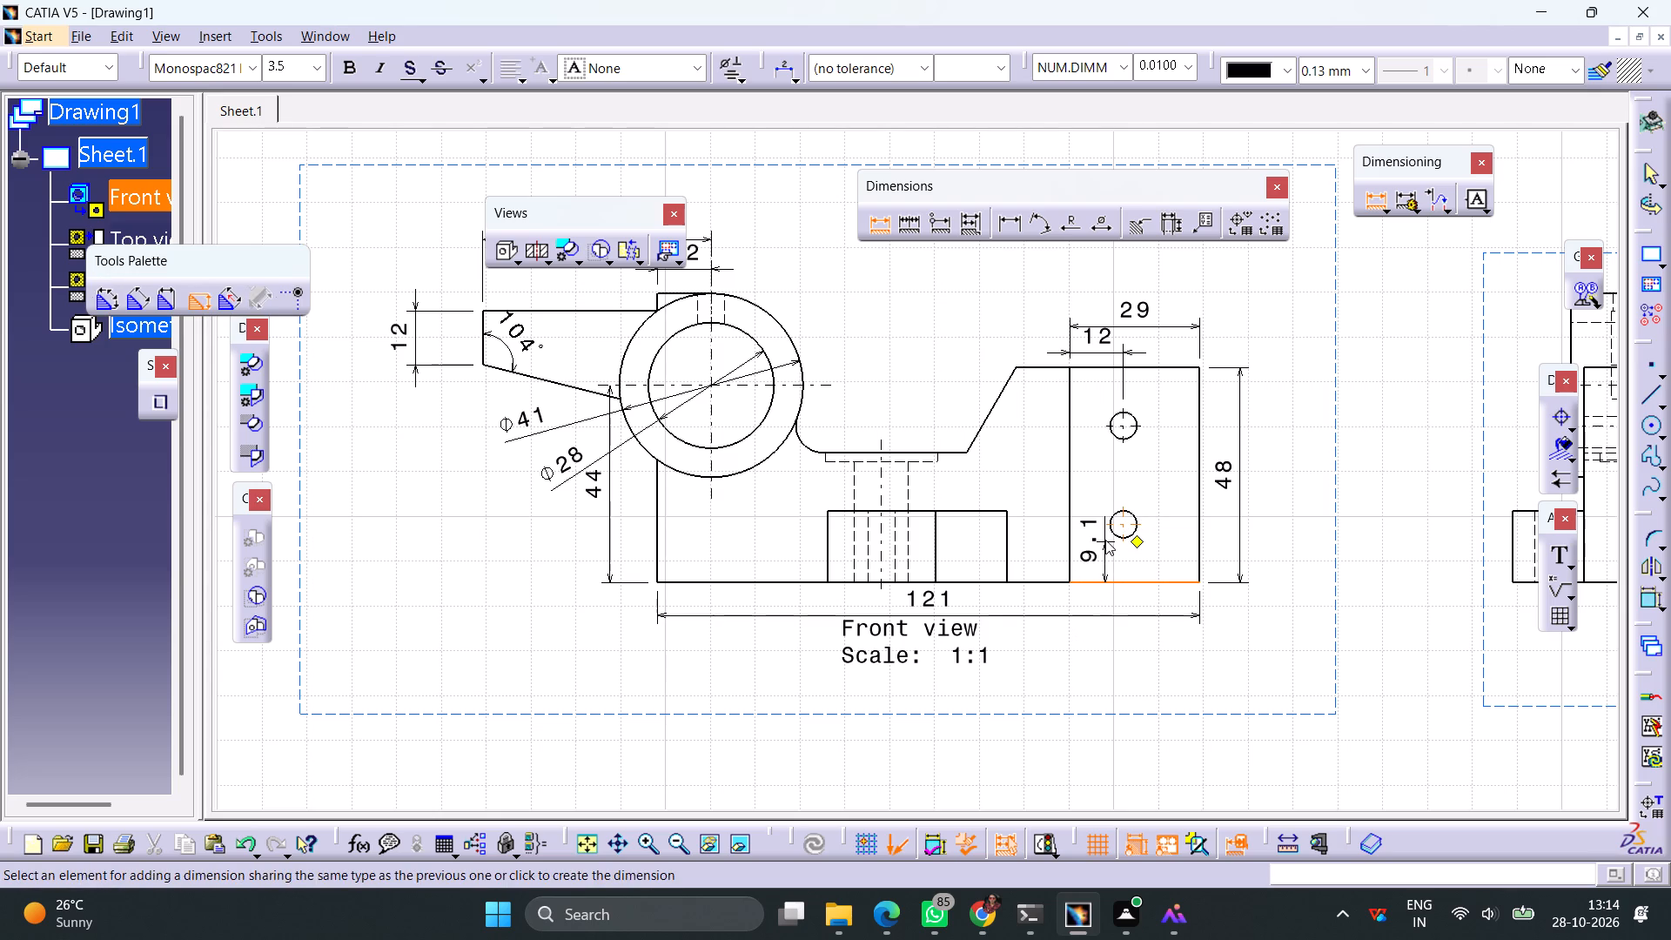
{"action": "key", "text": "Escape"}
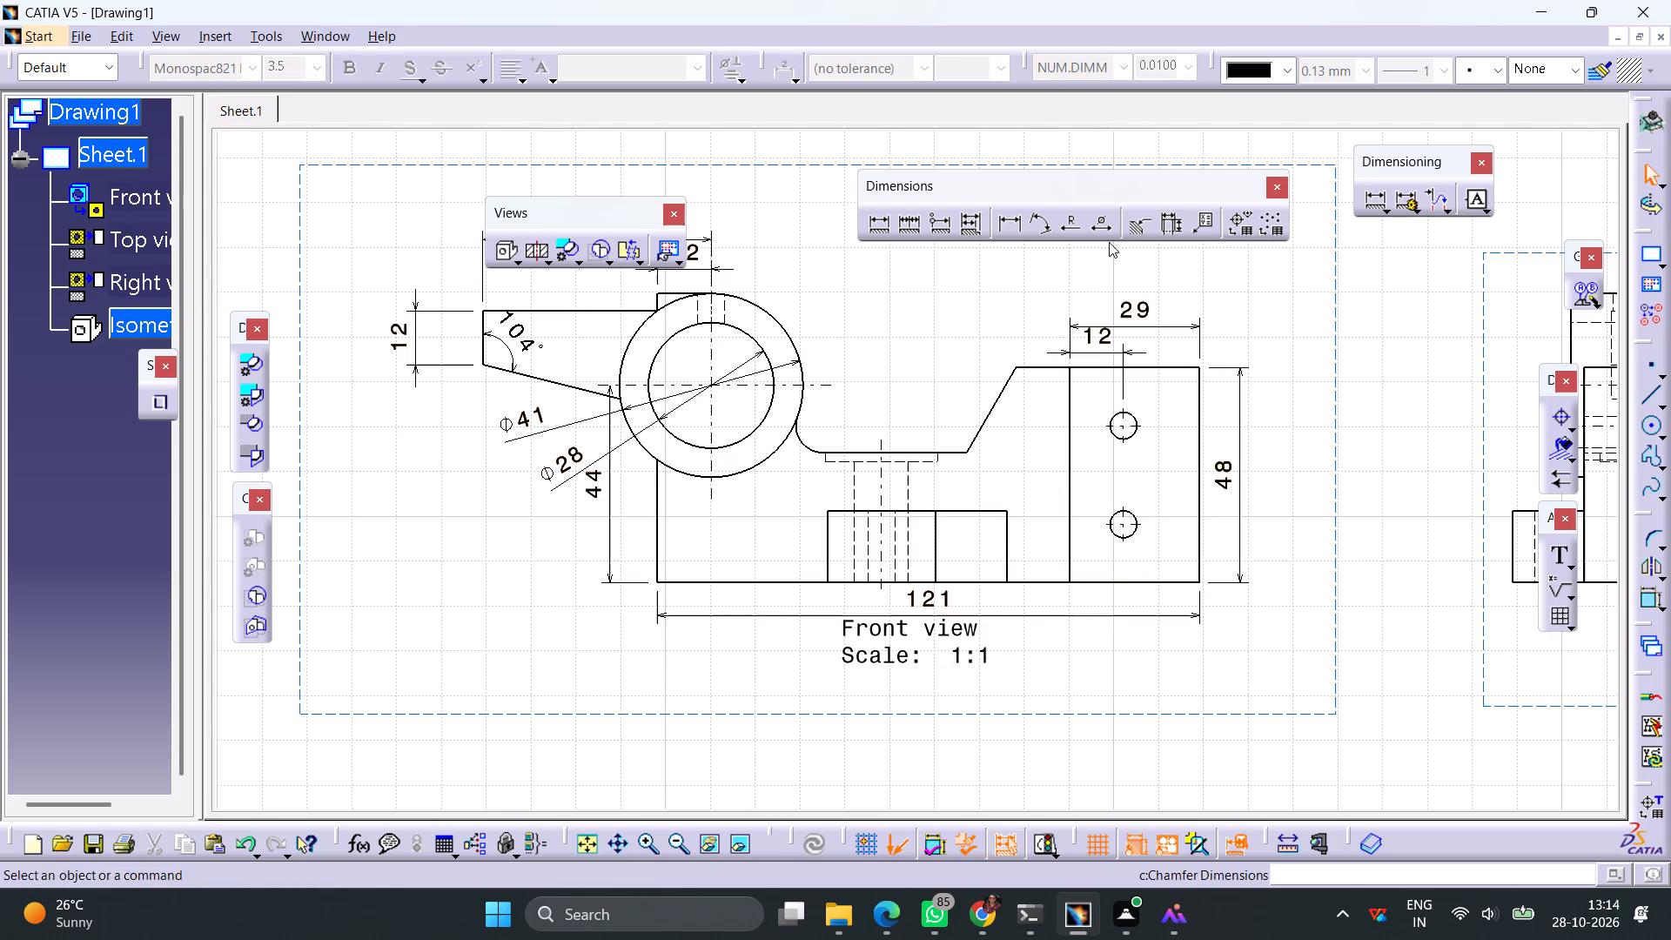
Add a diameter dimension to the upper small hole of the end block, placed outside the block's upper outer corner.
{"action": "left_click", "coordinate": [1102, 232]}
{"action": "left_click", "coordinate": [1138, 433]}
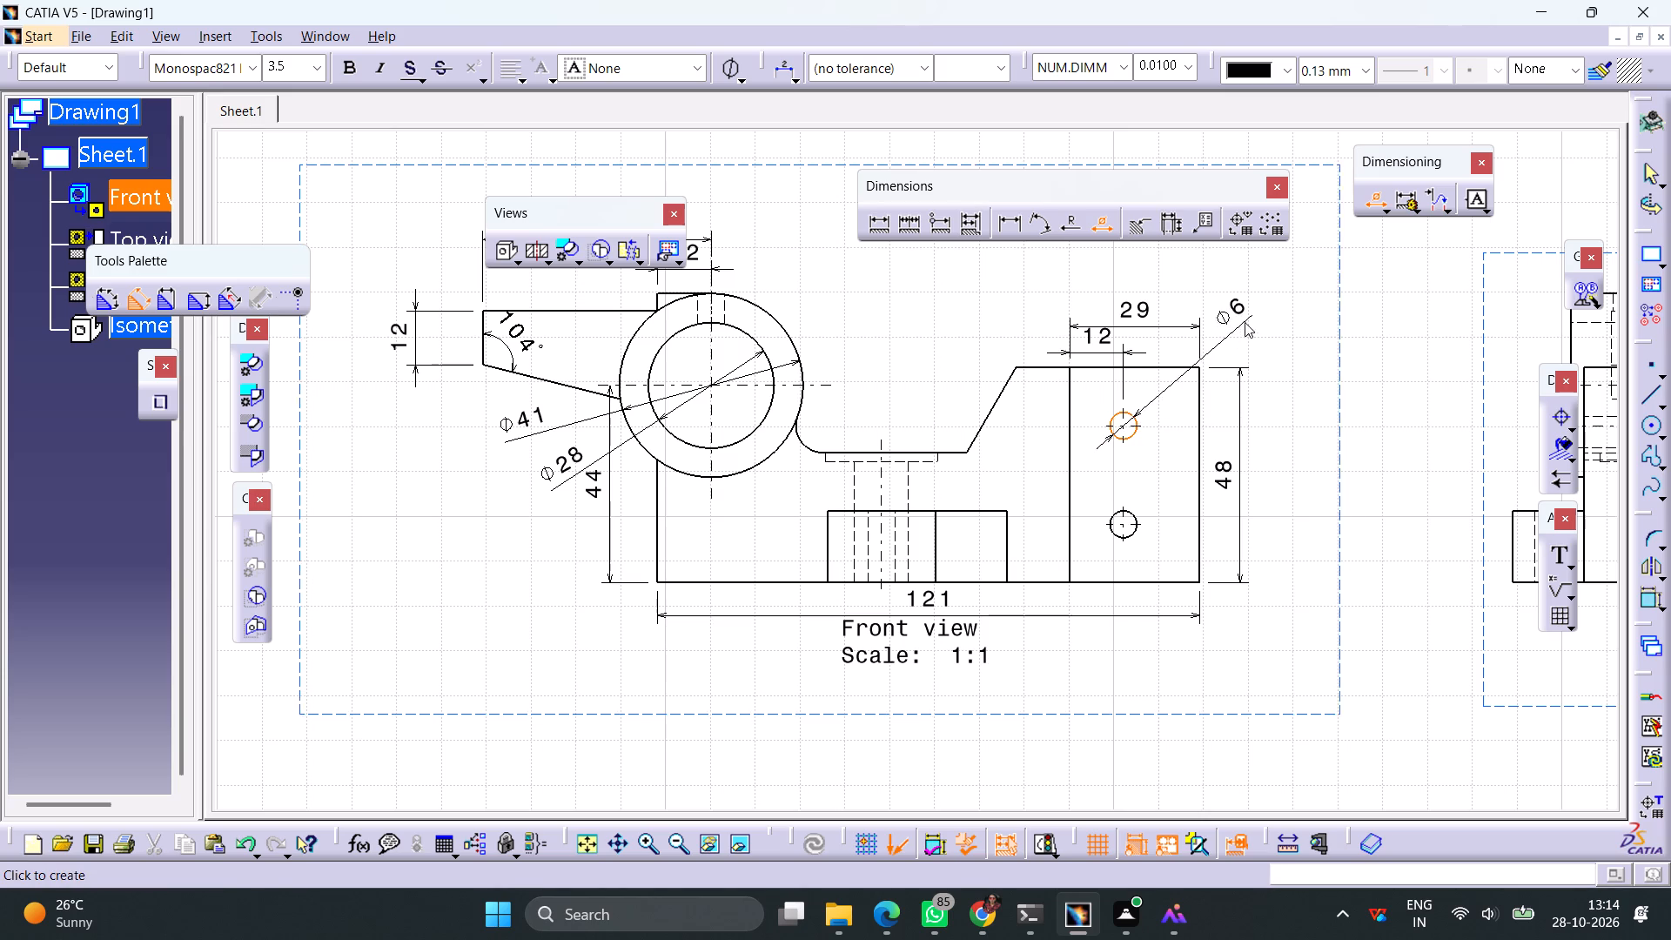
{"action": "left_click", "coordinate": [1259, 314]}
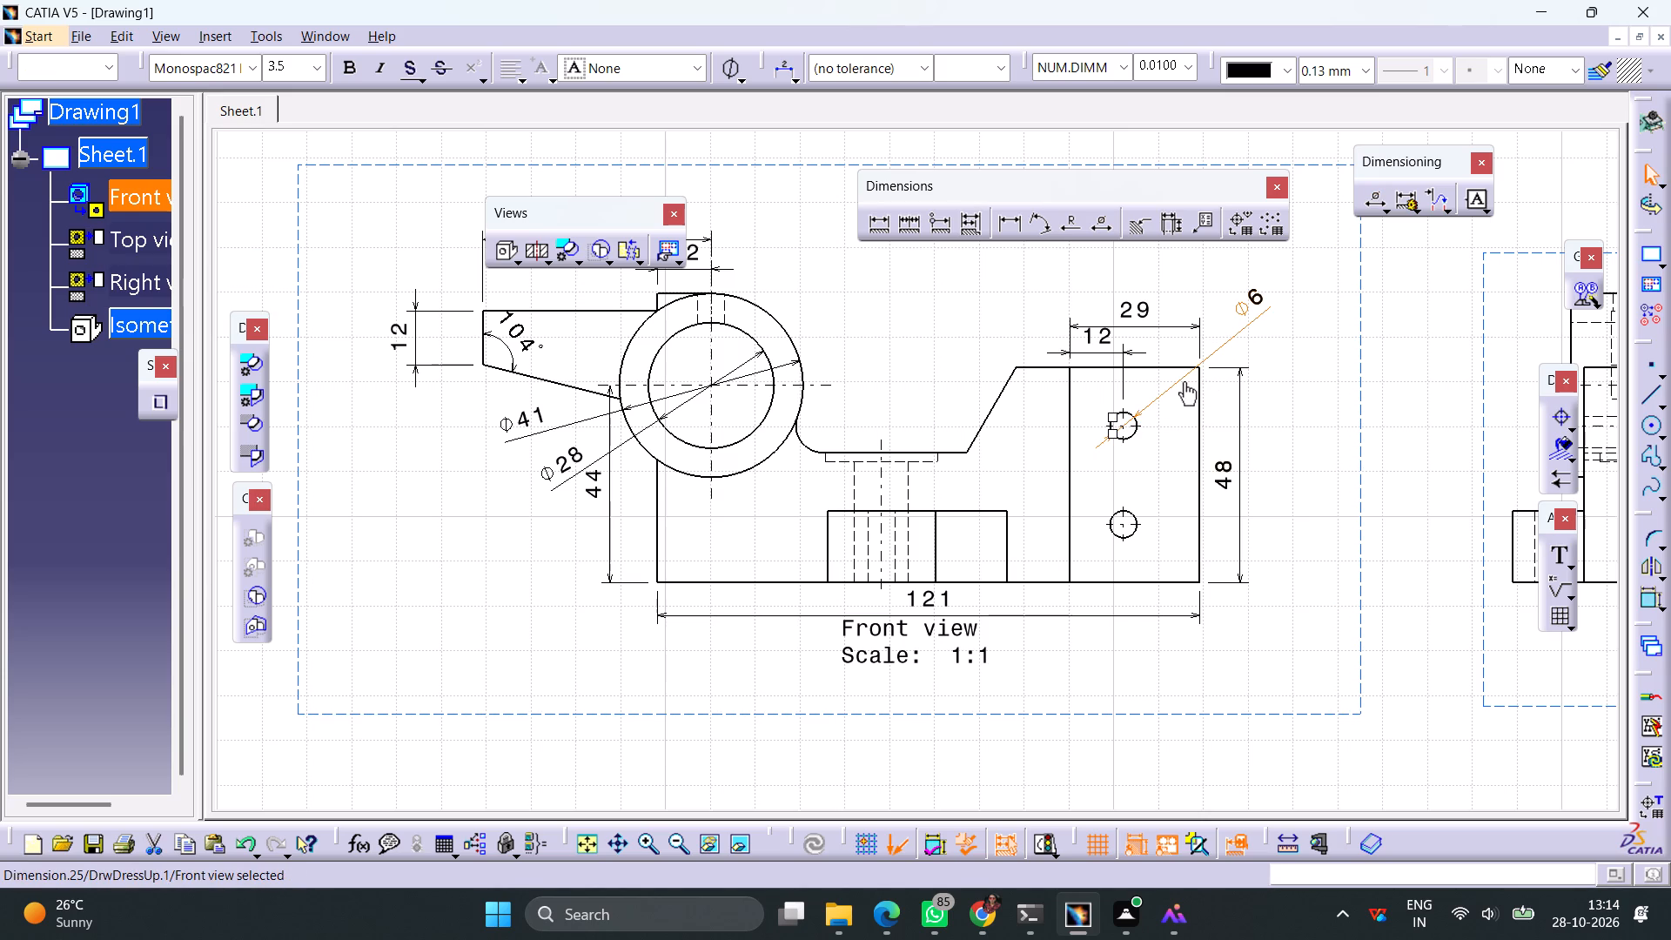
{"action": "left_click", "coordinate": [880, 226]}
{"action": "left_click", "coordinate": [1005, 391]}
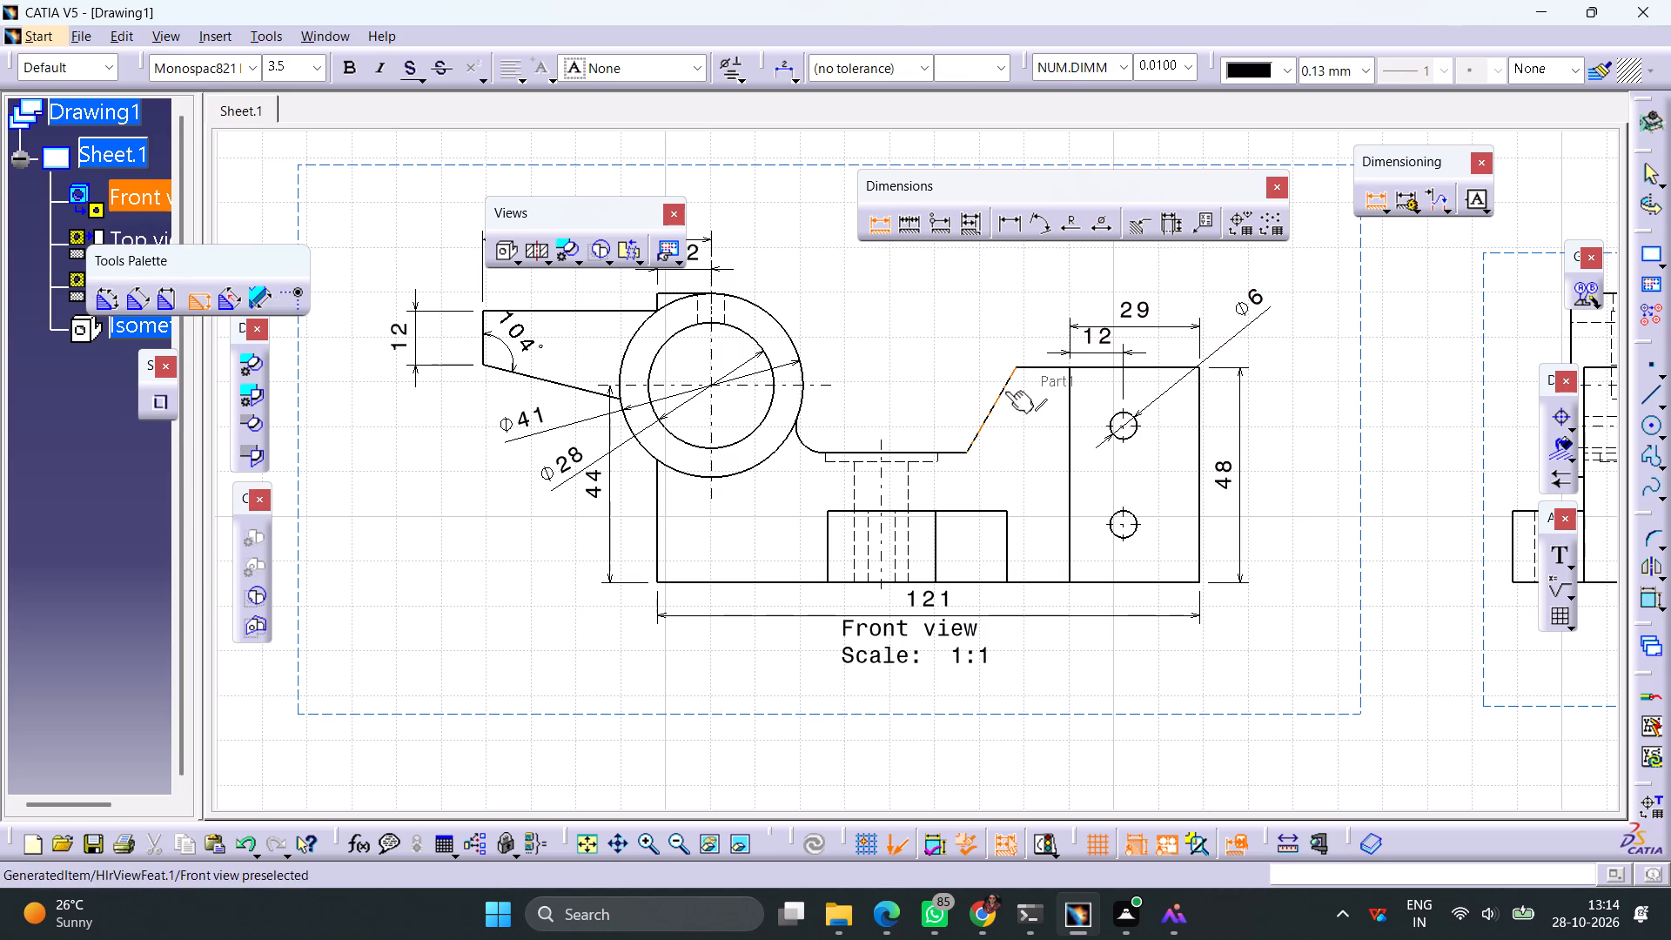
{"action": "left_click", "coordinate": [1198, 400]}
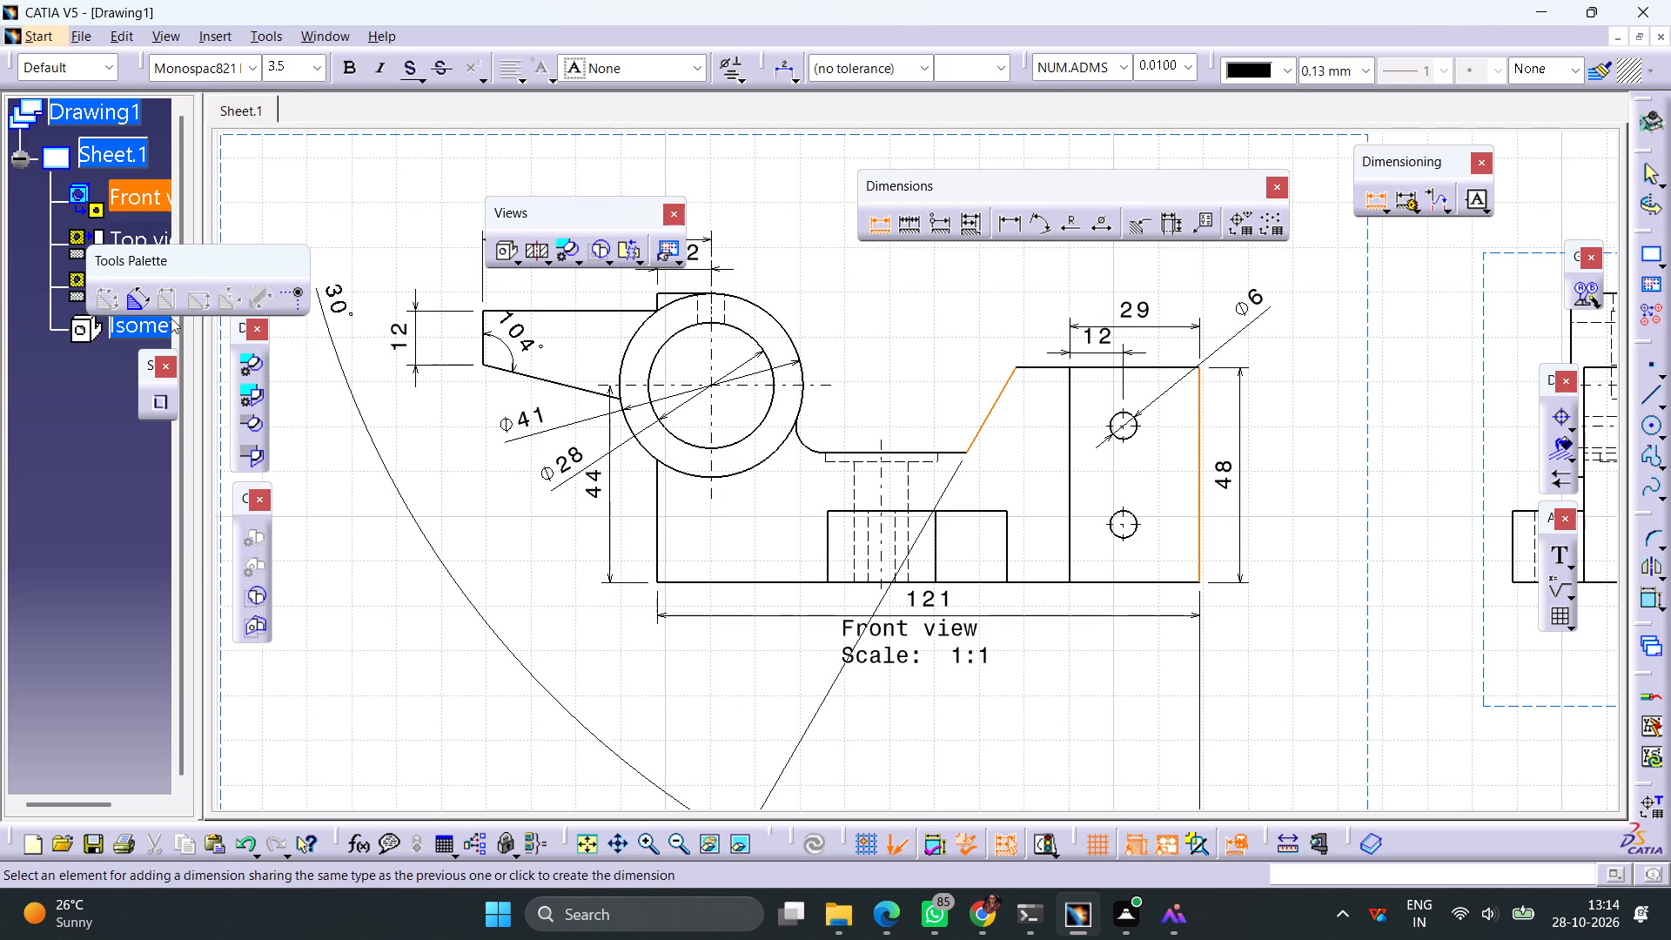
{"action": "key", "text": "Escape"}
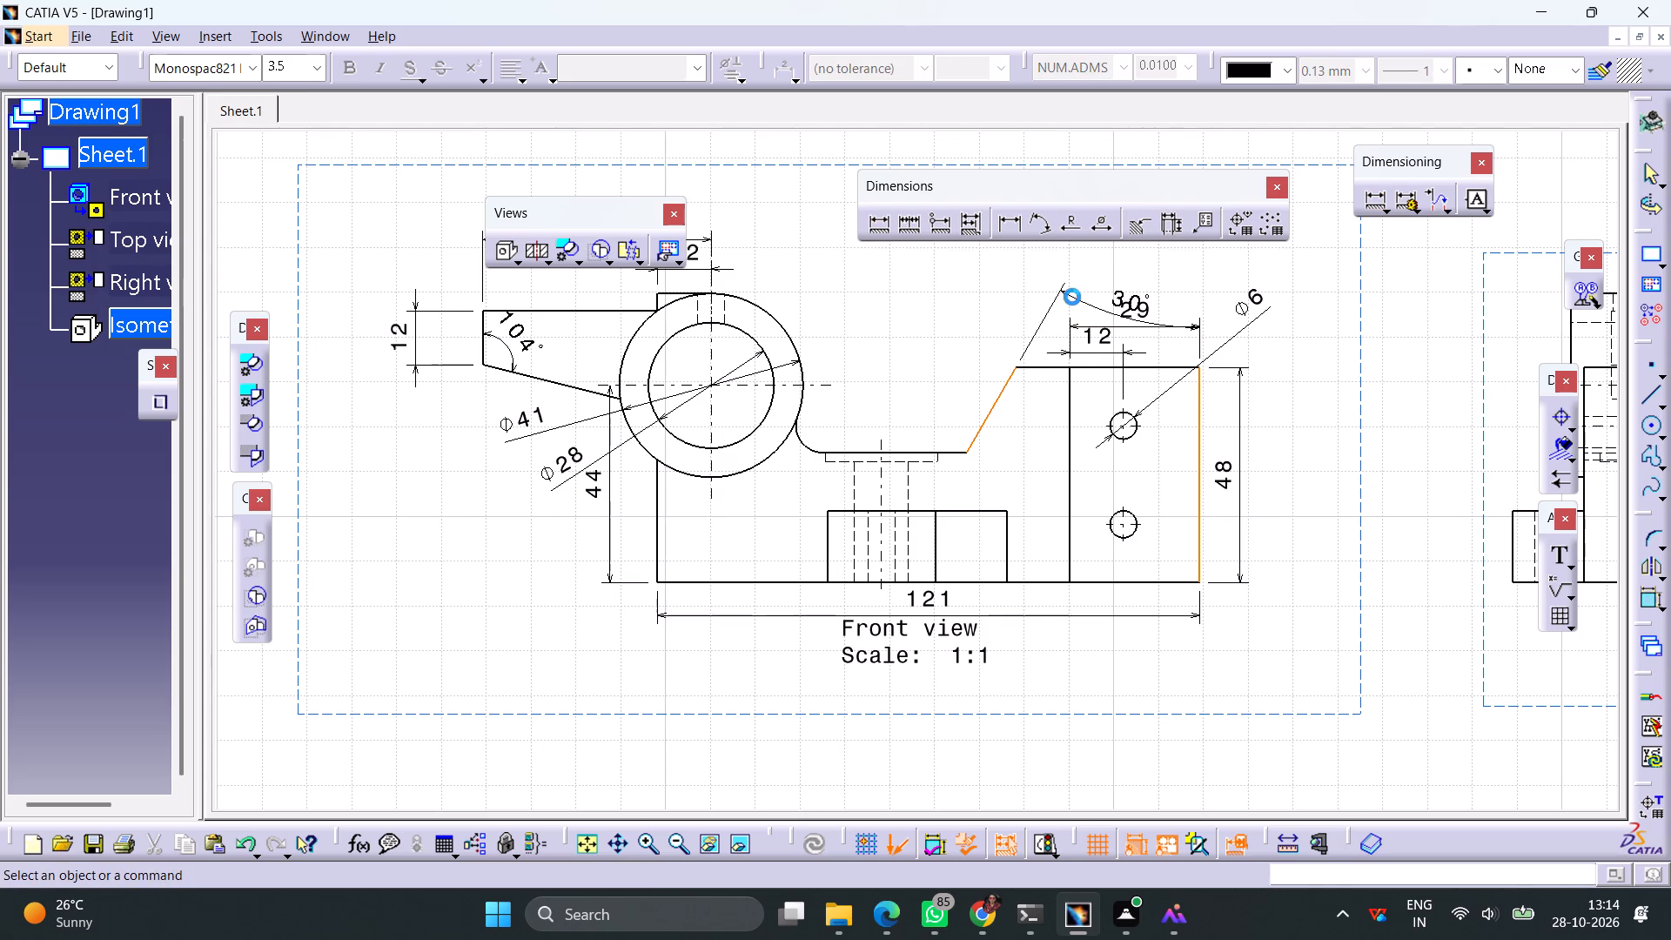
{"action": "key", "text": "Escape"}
Dimension the short horizontal top edge between the sloped edge and the end block, placed above the front view.
{"action": "left_click", "coordinate": [871, 219]}
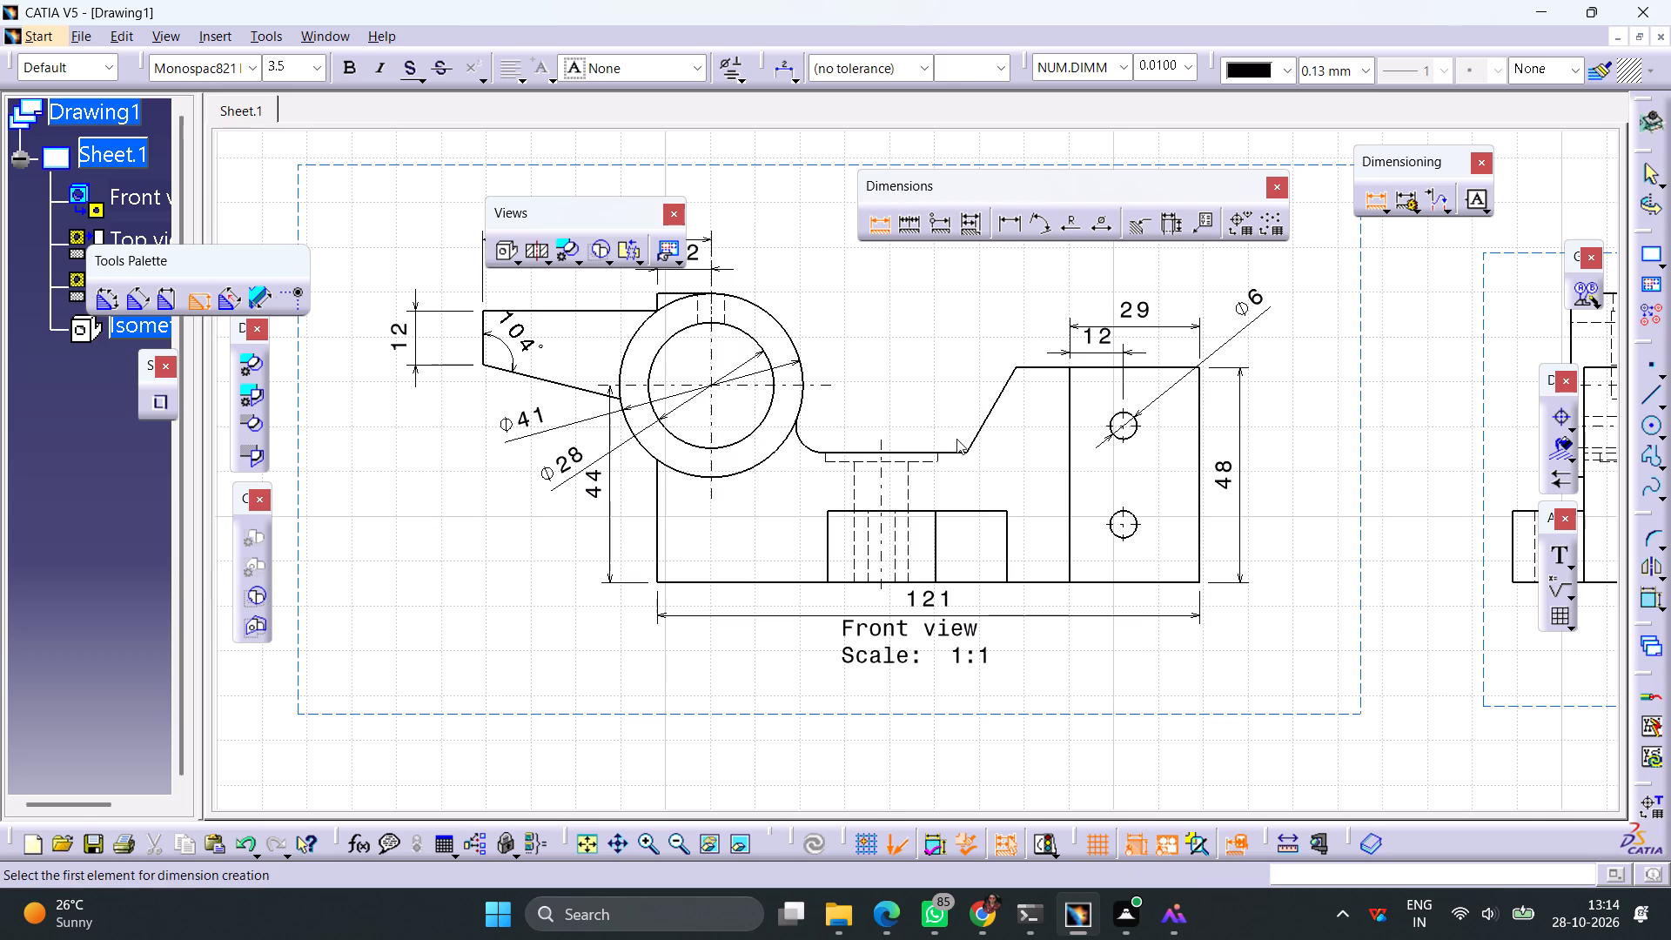
{"action": "left_click", "coordinate": [1036, 366]}
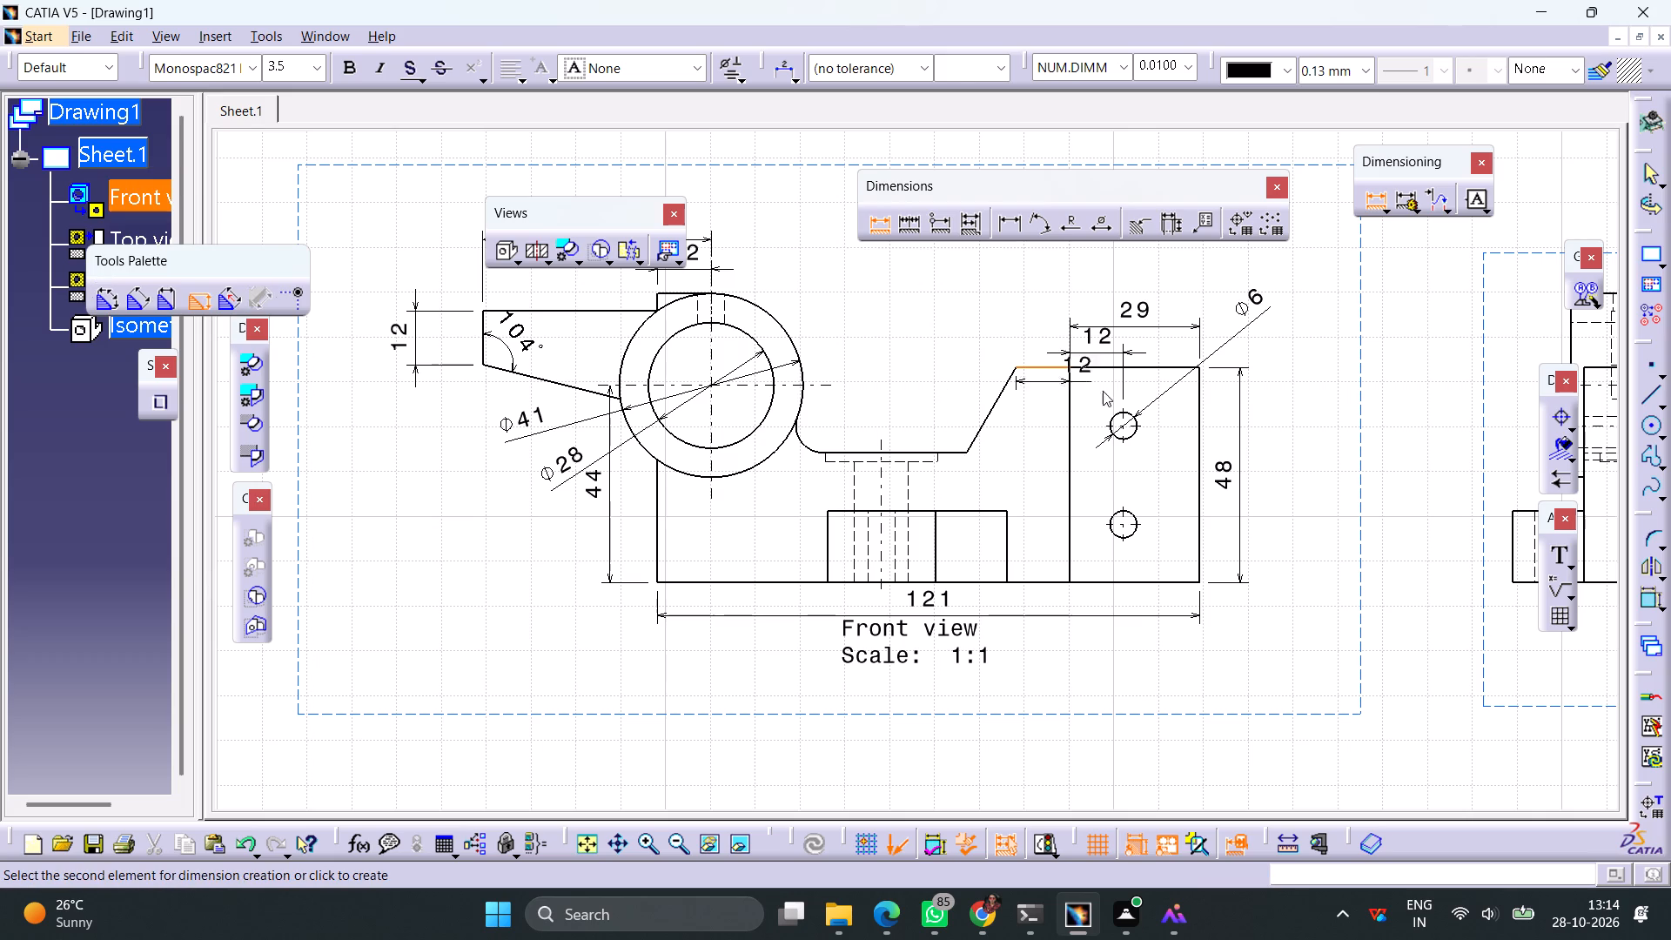
{"action": "left_click", "coordinate": [1055, 289]}
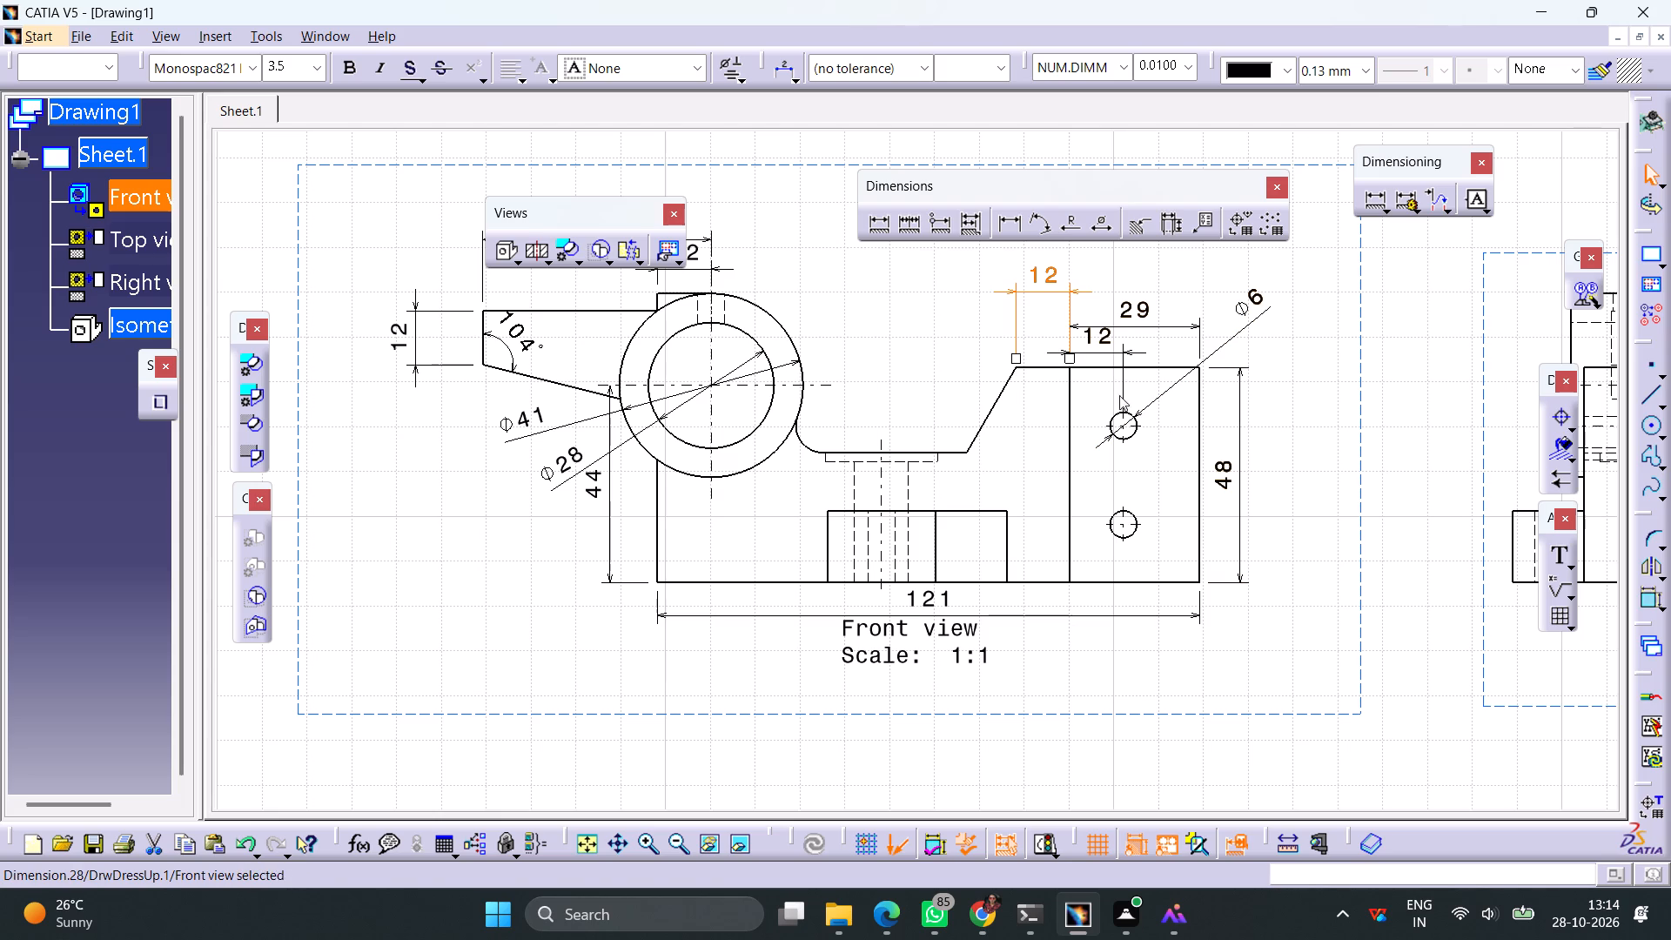
Add a radius dimension to the fillet joining the cylinder and the base's recessed top edge in the front view.
{"action": "left_click", "coordinate": [1068, 236]}
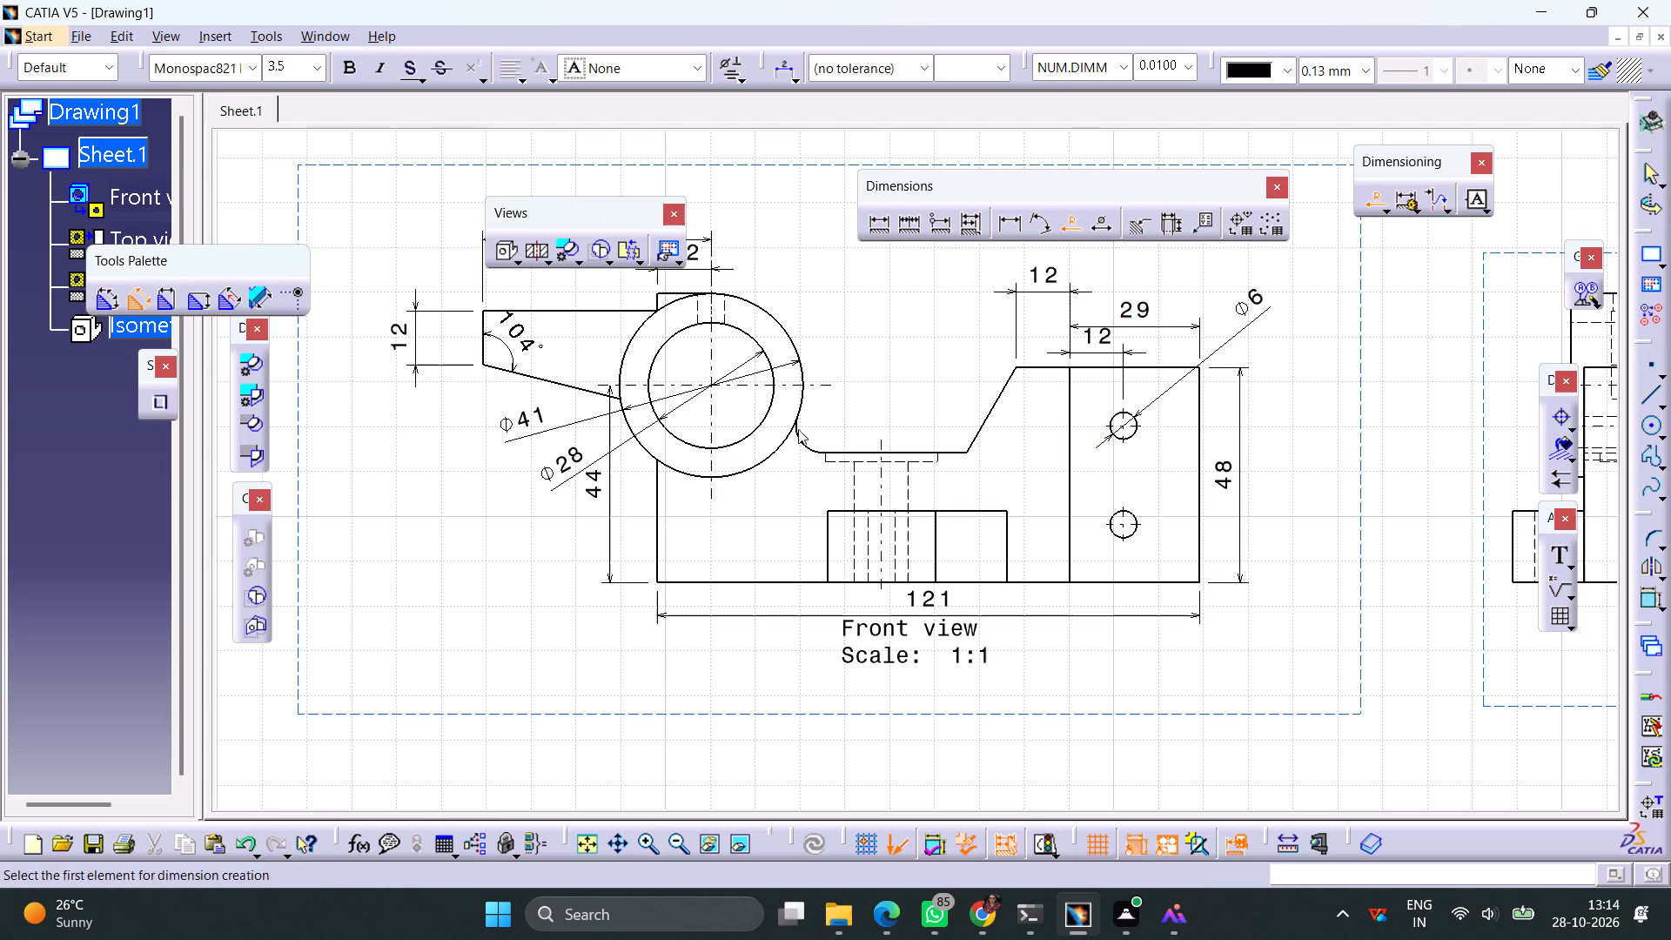
{"action": "left_click", "coordinate": [802, 443]}
{"action": "left_click", "coordinate": [858, 364]}
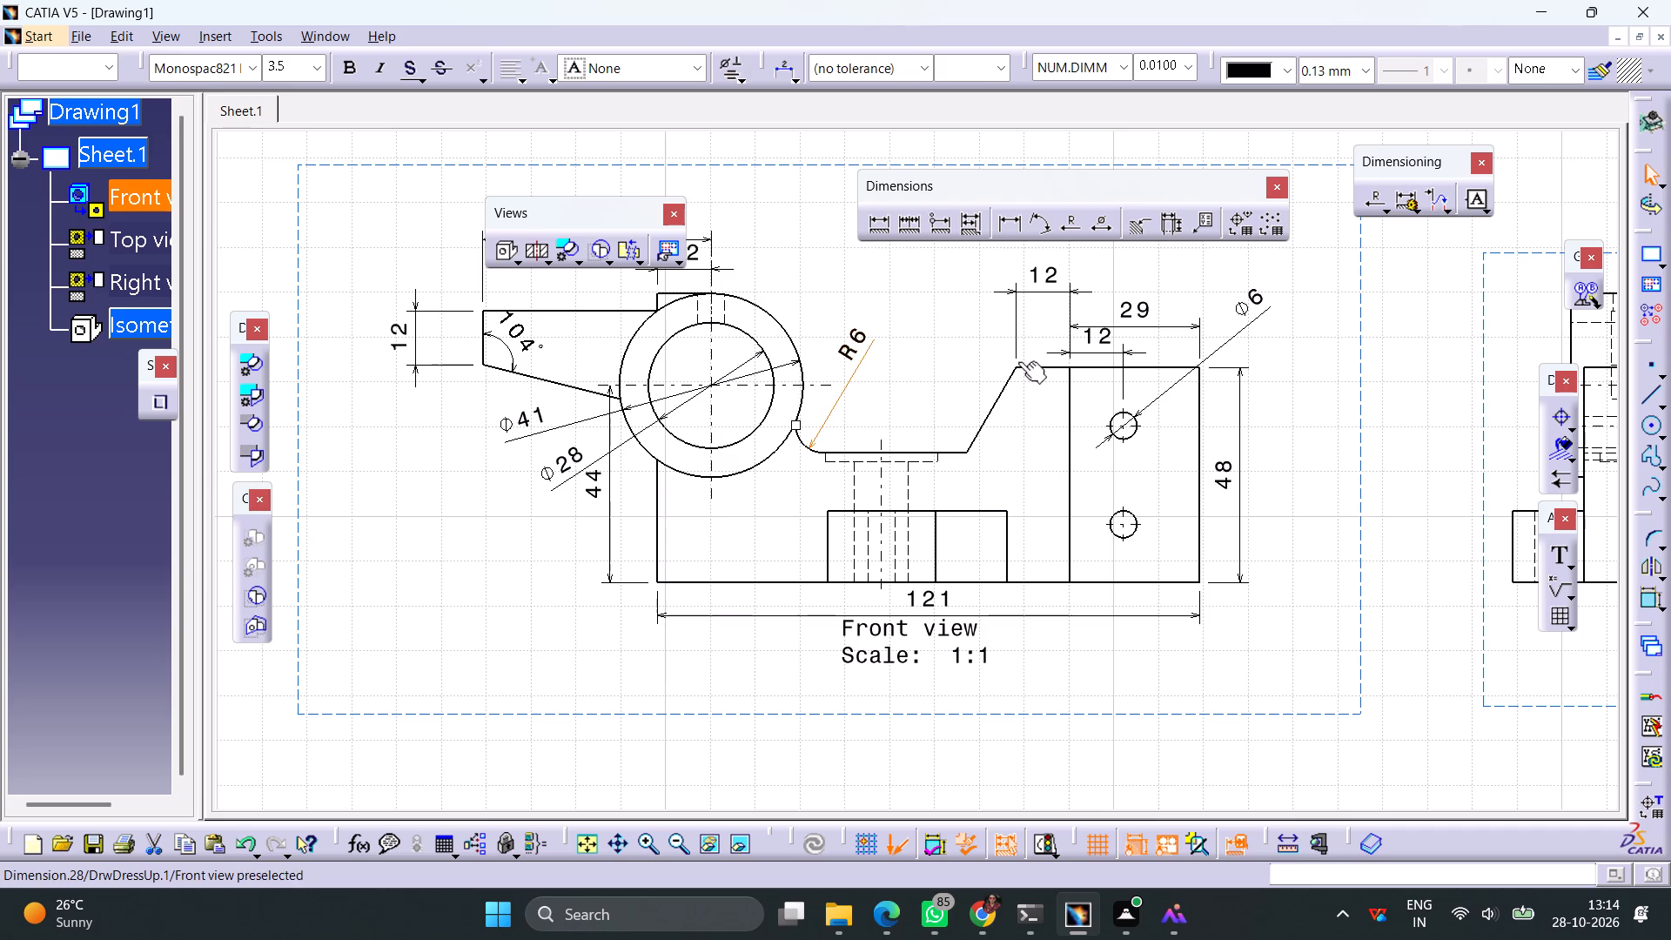
In the top view, dimension the distance between the two short horizontal edges around the cylinder's small hole, placed below the cylinder.
{"action": "middle_click_drag", "start_coordinate": [999, 459], "coordinate": [1002, 572], "text": "ctrl"}
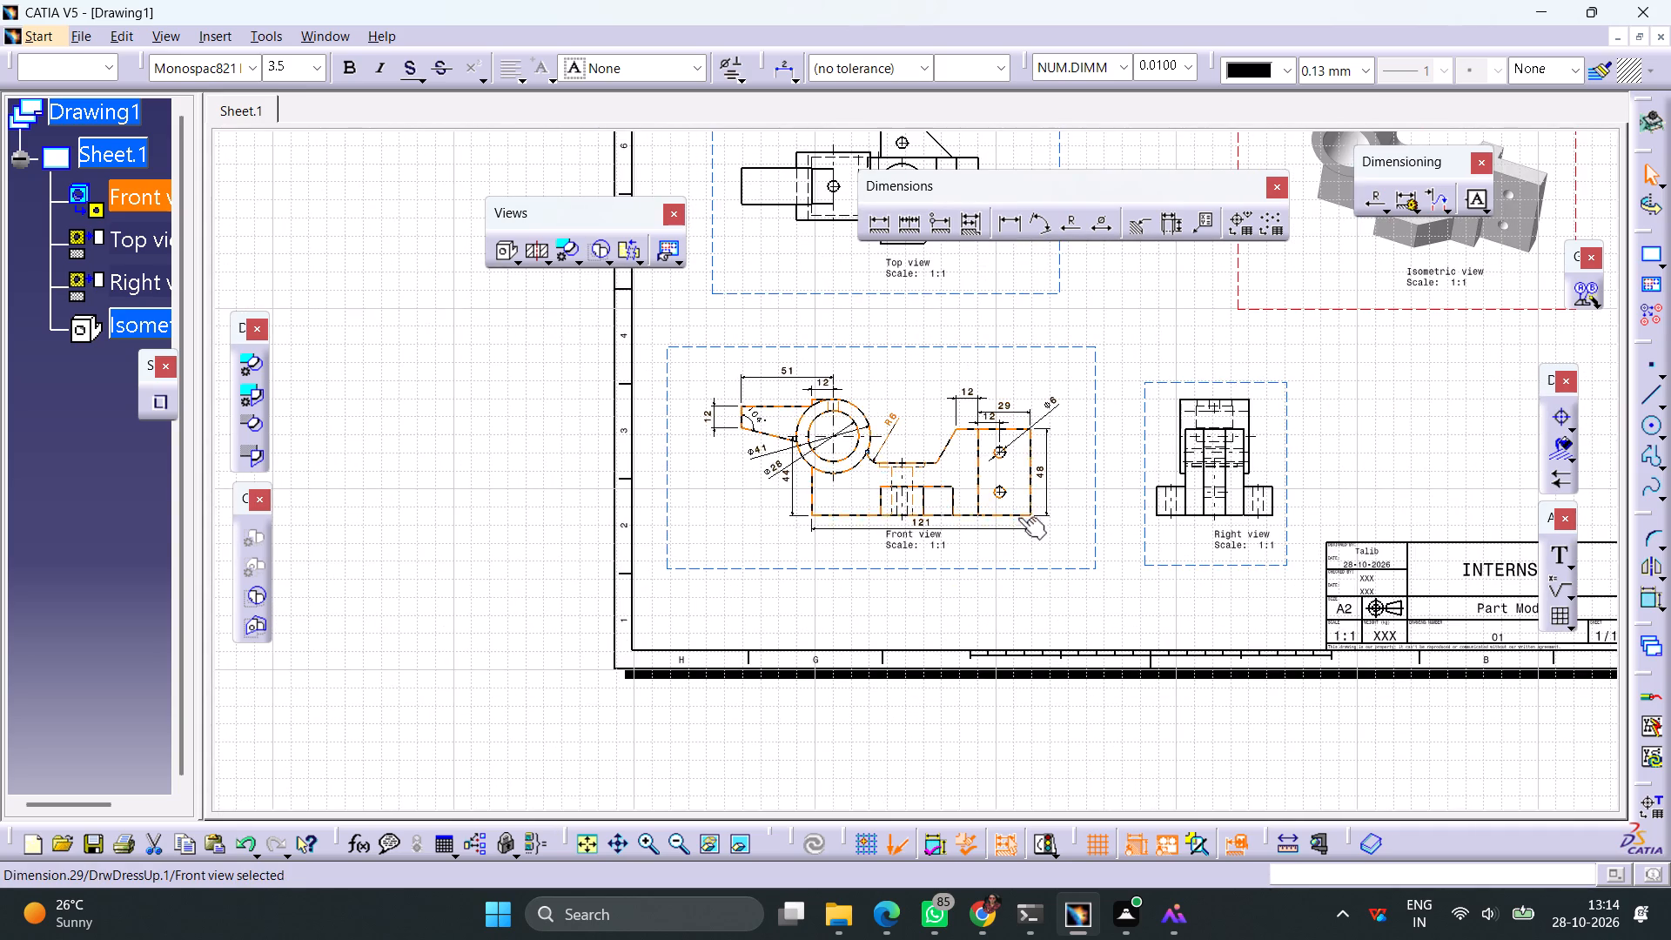
{"action": "middle_click_drag", "start_coordinate": [1040, 465], "coordinate": [997, 668]}
{"action": "middle_click_drag", "start_coordinate": [990, 530], "coordinate": [982, 466], "text": "ctrl"}
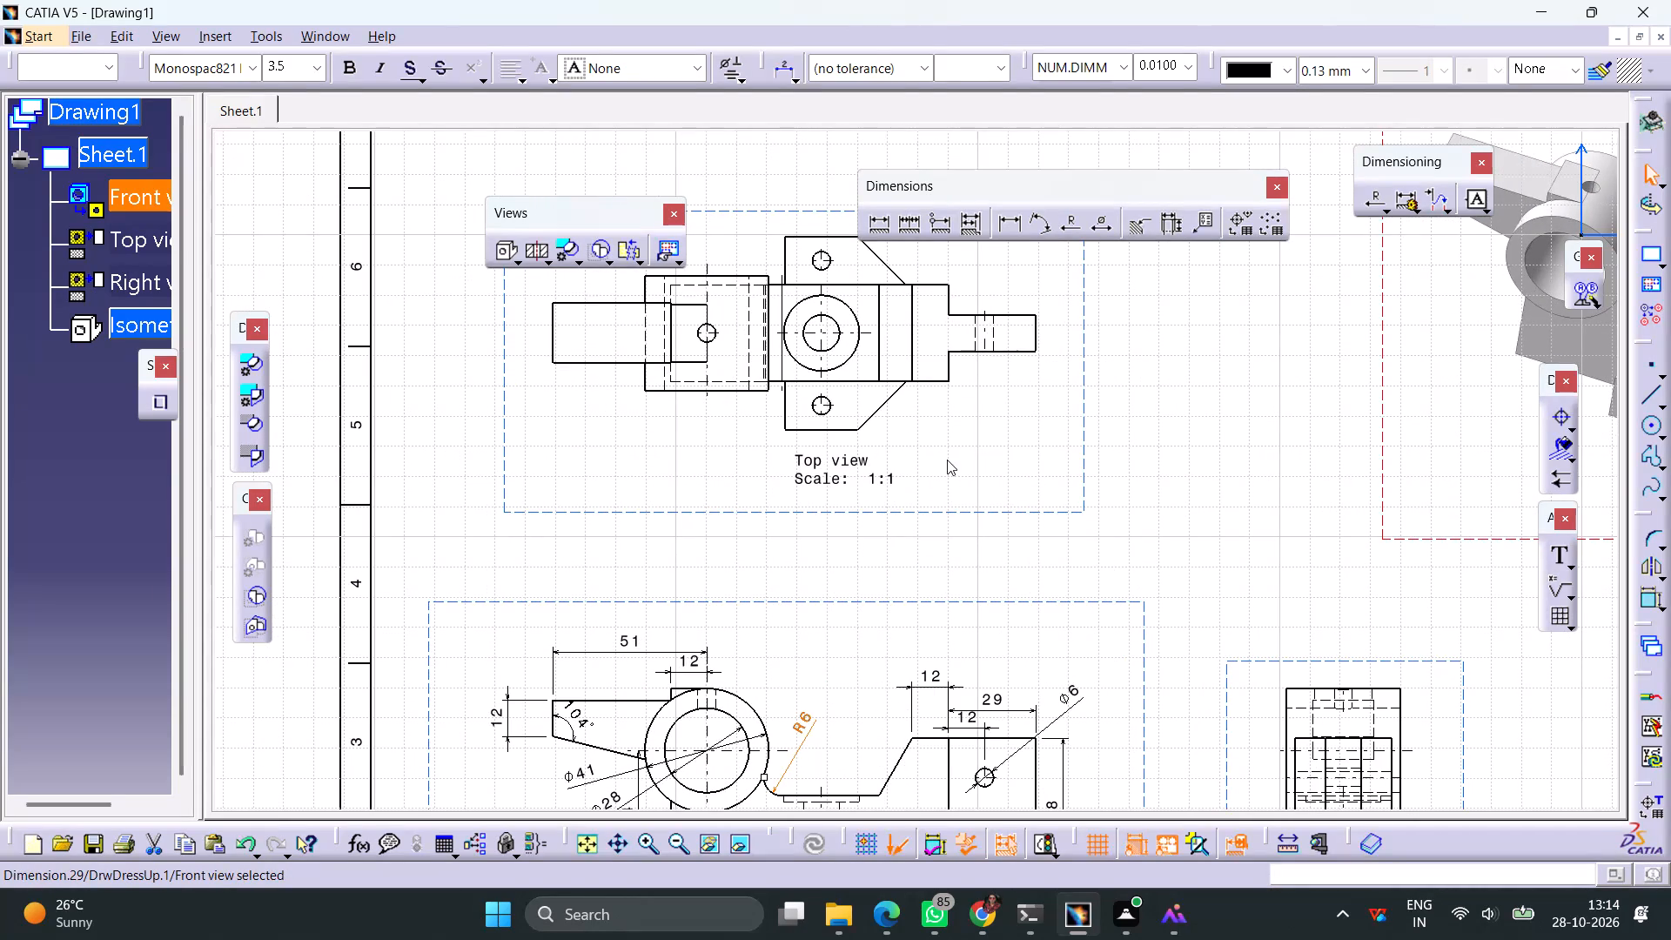
{"action": "middle_click_drag", "start_coordinate": [947, 460], "coordinate": [963, 513]}
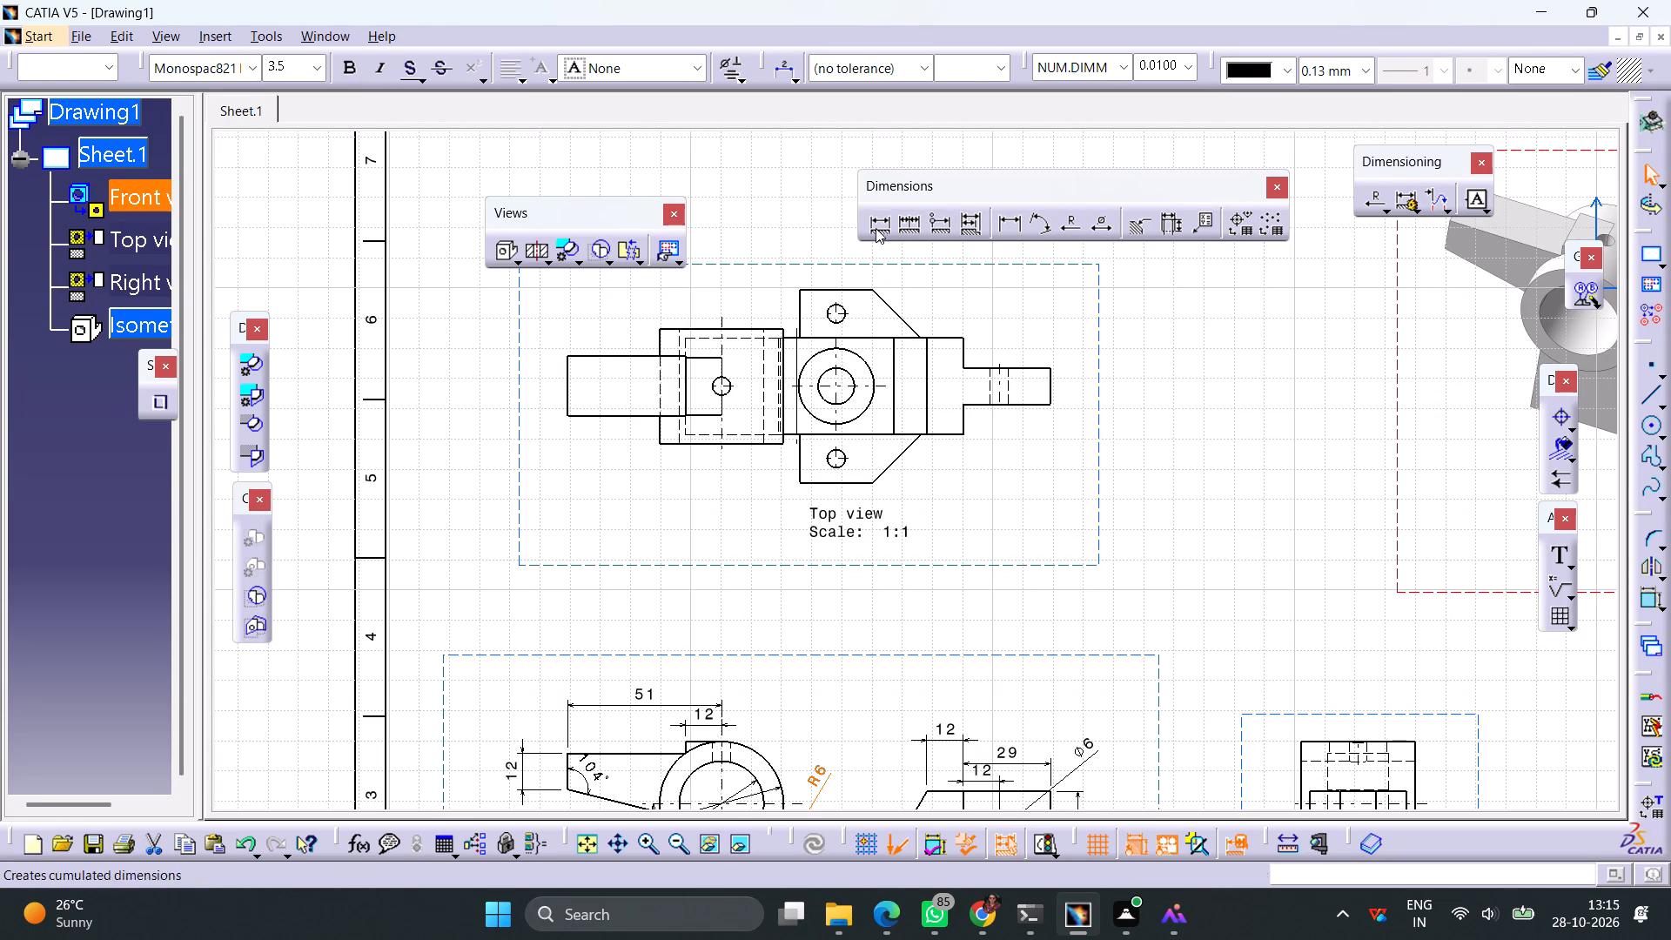
{"action": "left_click", "coordinate": [876, 225]}
{"action": "left_click", "coordinate": [701, 358]}
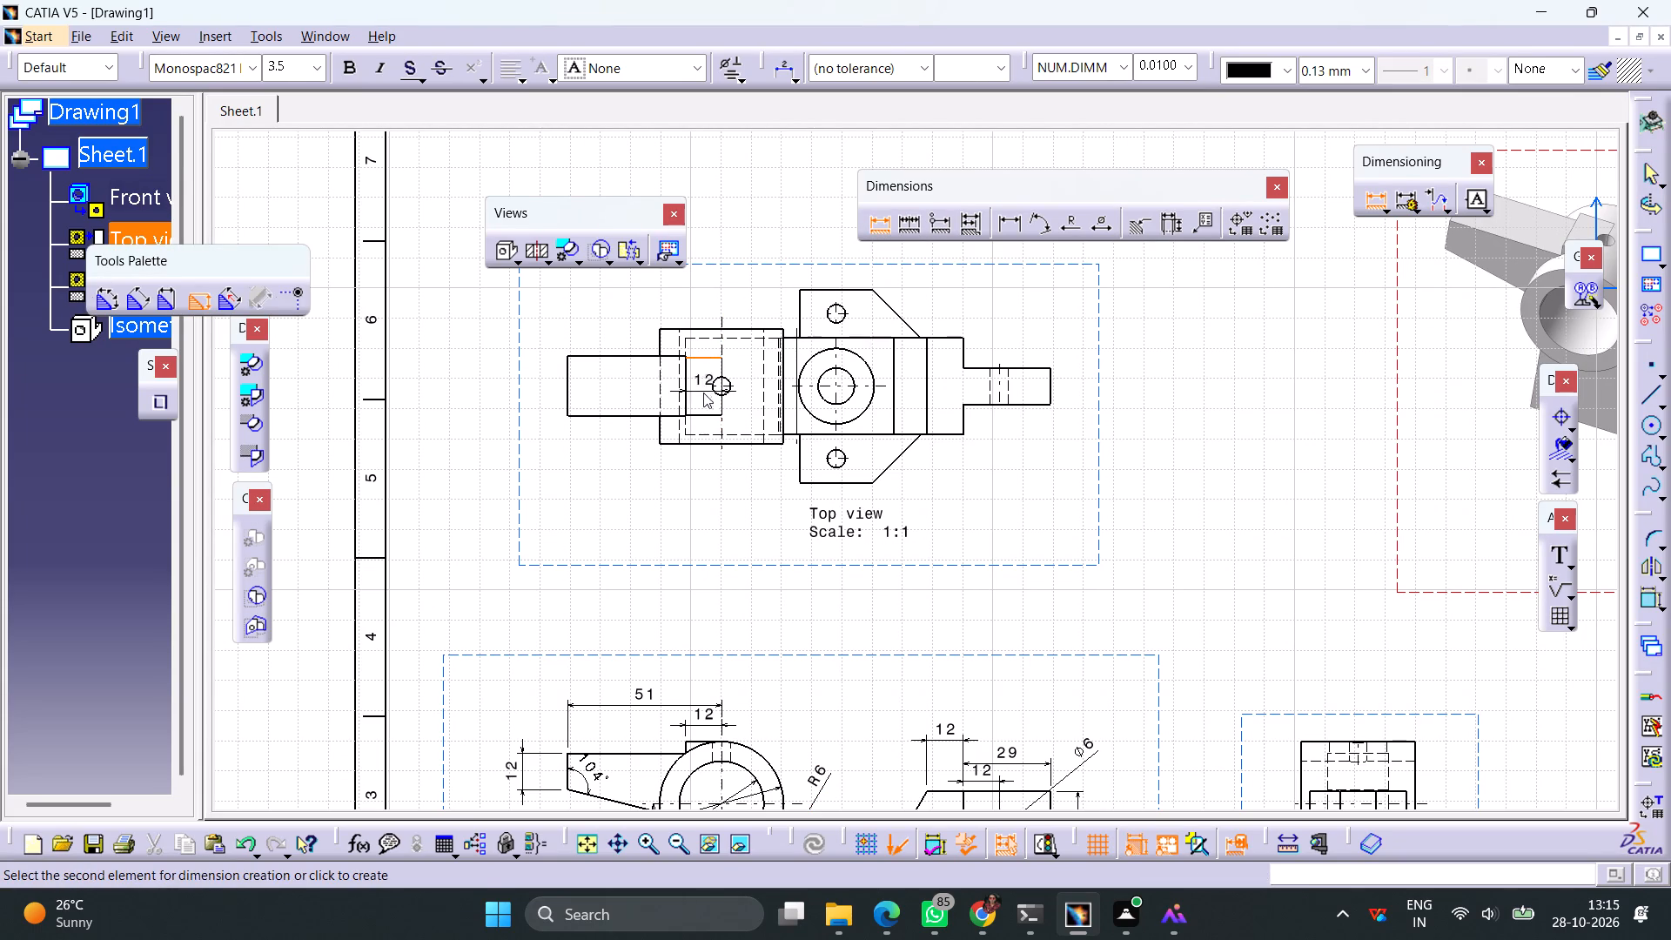
{"action": "left_click", "coordinate": [703, 414]}
{"action": "left_click", "coordinate": [699, 500]}
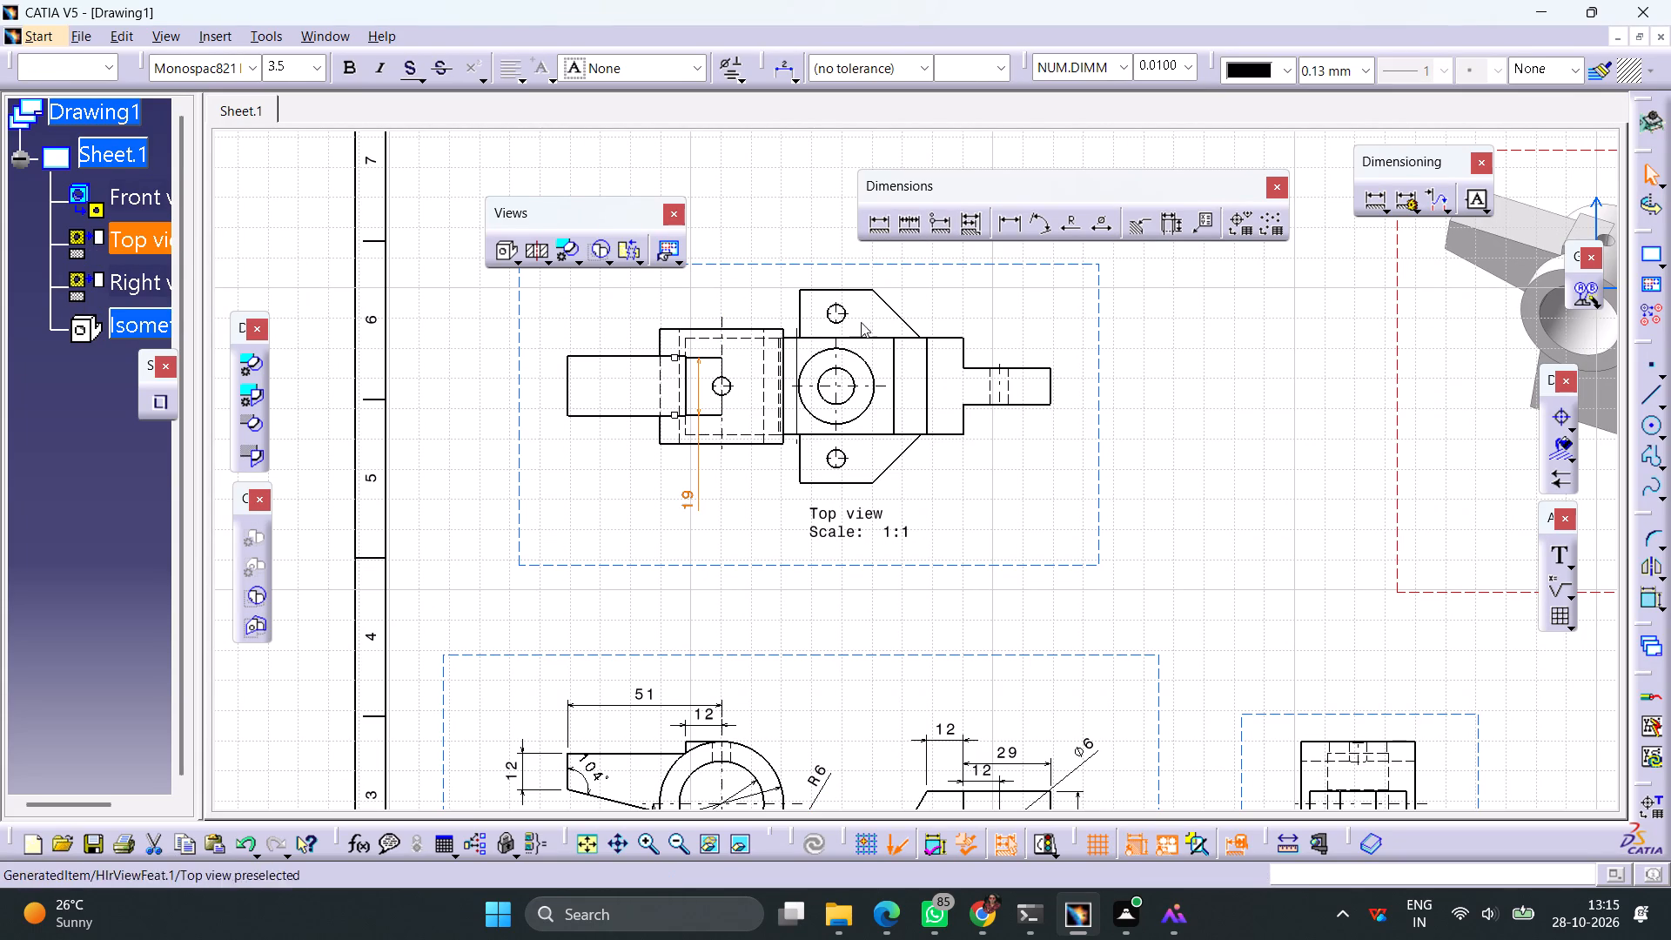
Dimension the width of the arm at its free end in the top view, placed below the arm.
{"action": "left_click", "coordinate": [881, 223]}
{"action": "left_click", "coordinate": [568, 382]}
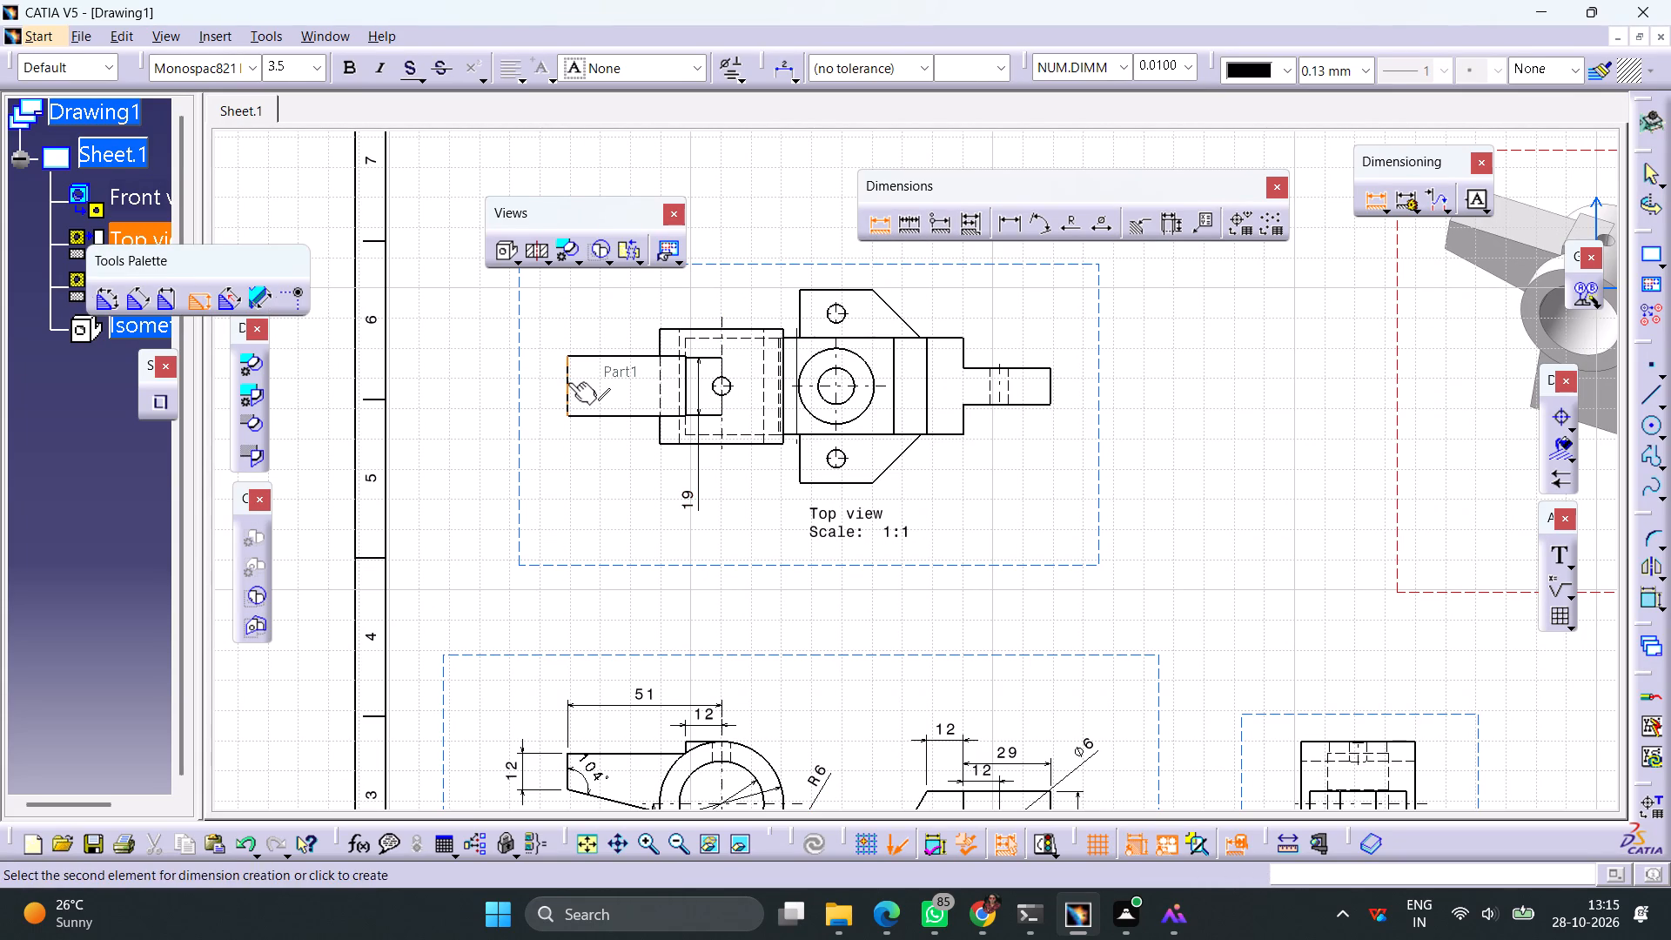
{"action": "left_click", "coordinate": [560, 502]}
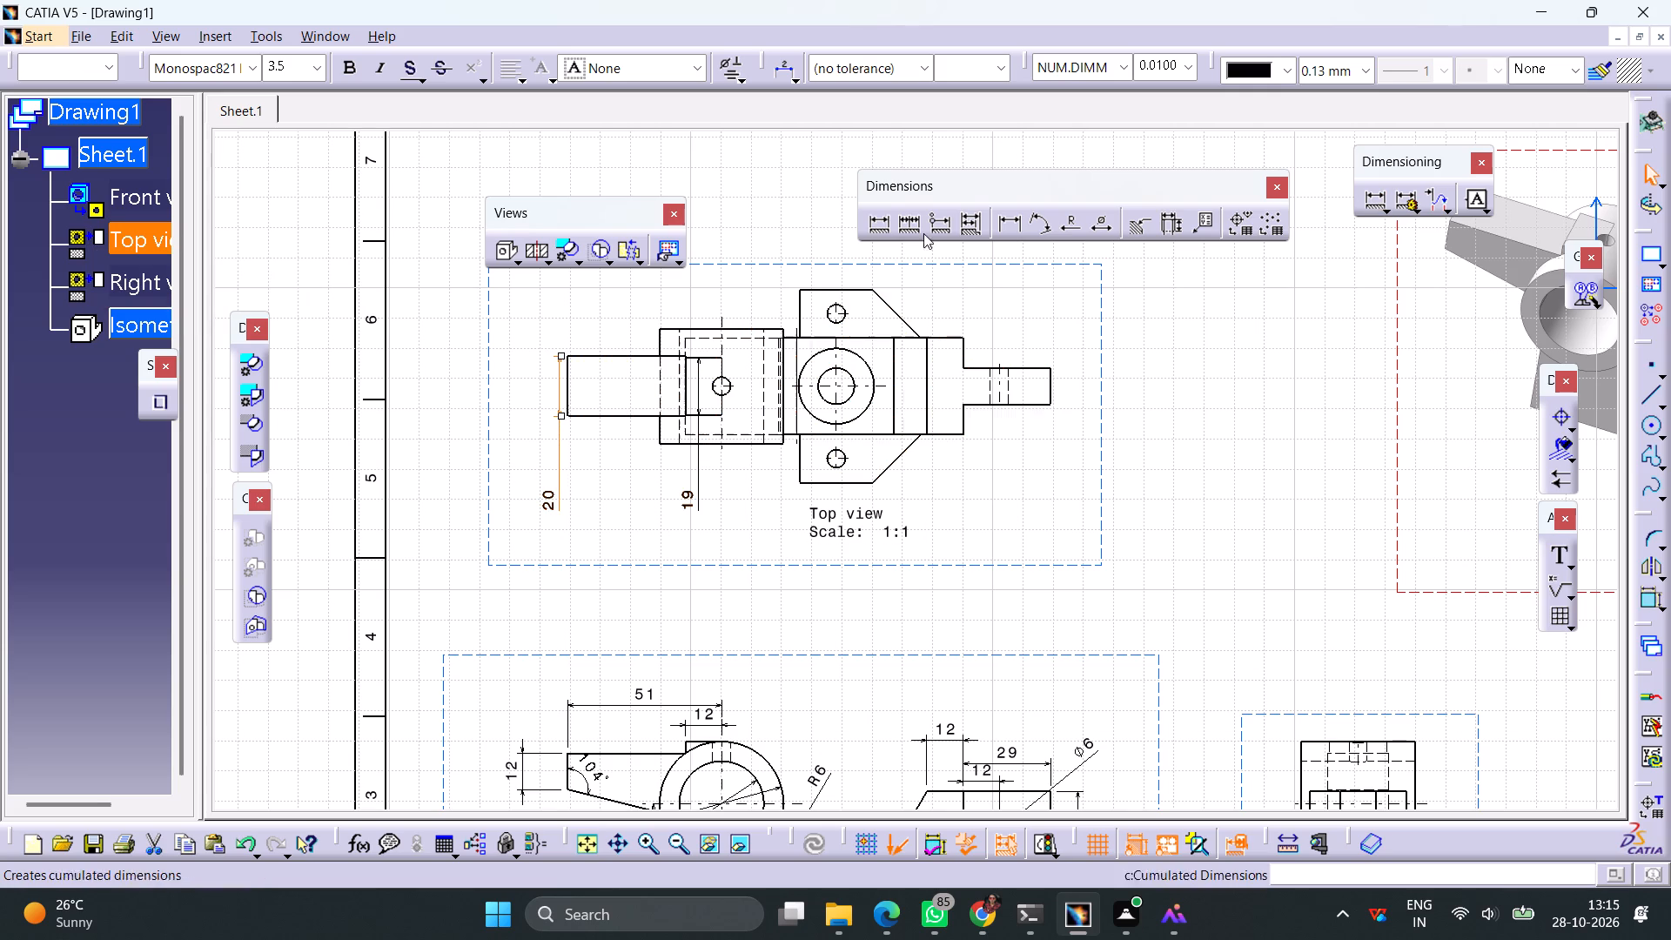
Dimension the length of the upper side flange's outer edge in the top view, placed just above it.
{"action": "left_click", "coordinate": [877, 225]}
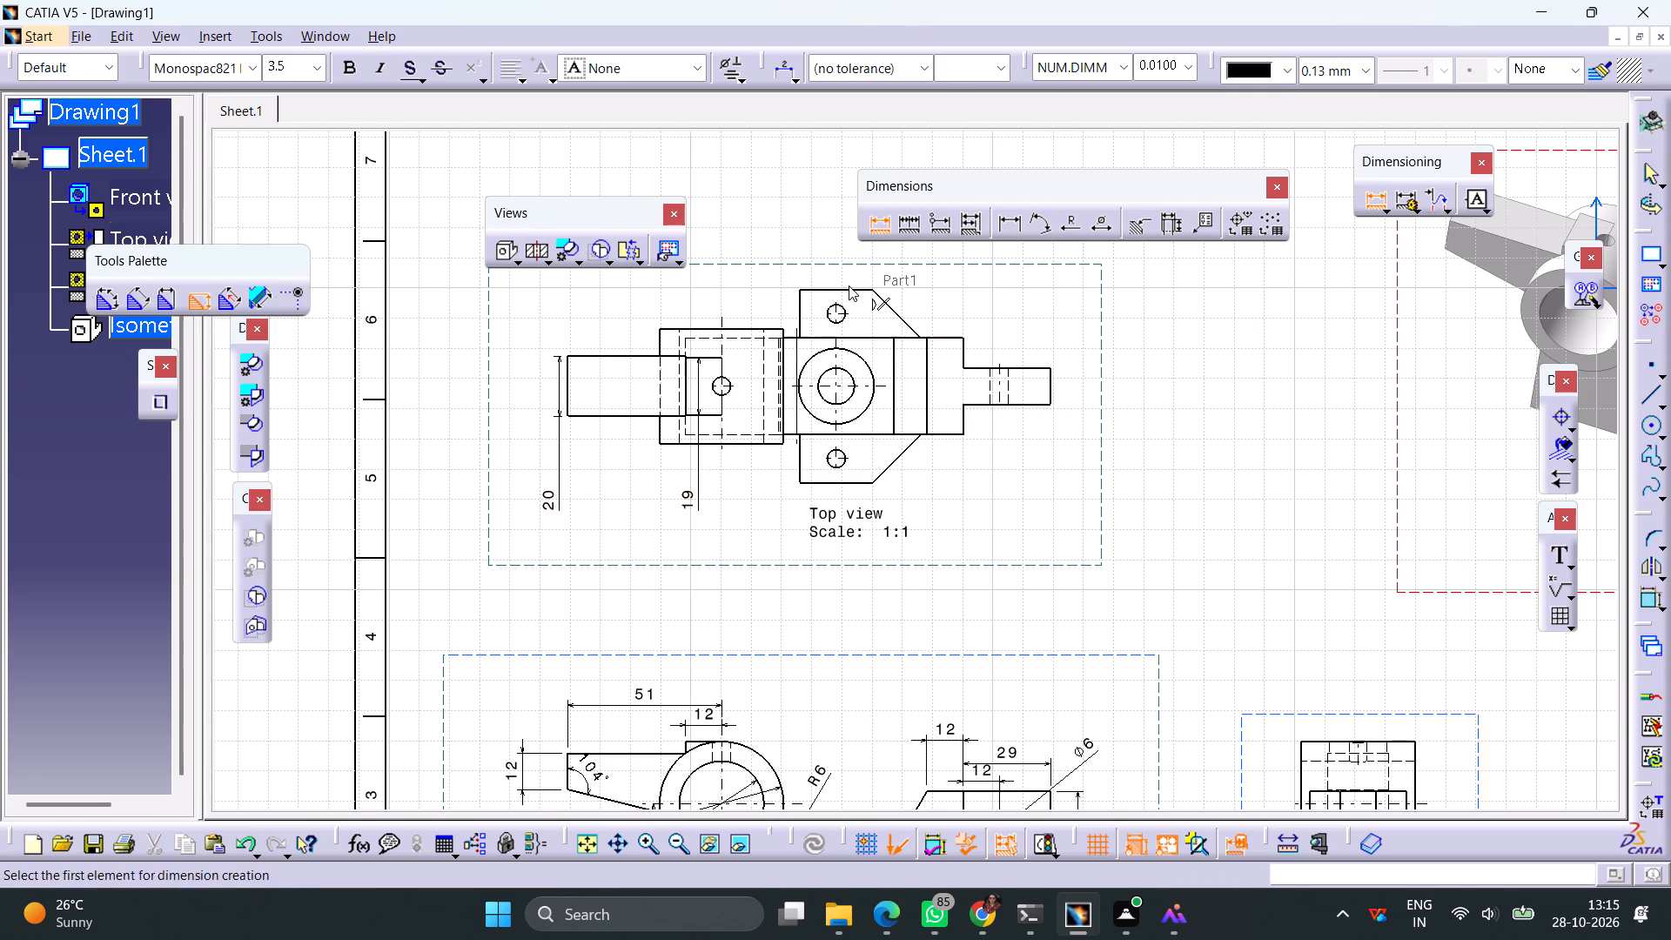
{"action": "left_click", "coordinate": [837, 289]}
{"action": "left_click", "coordinate": [833, 267]}
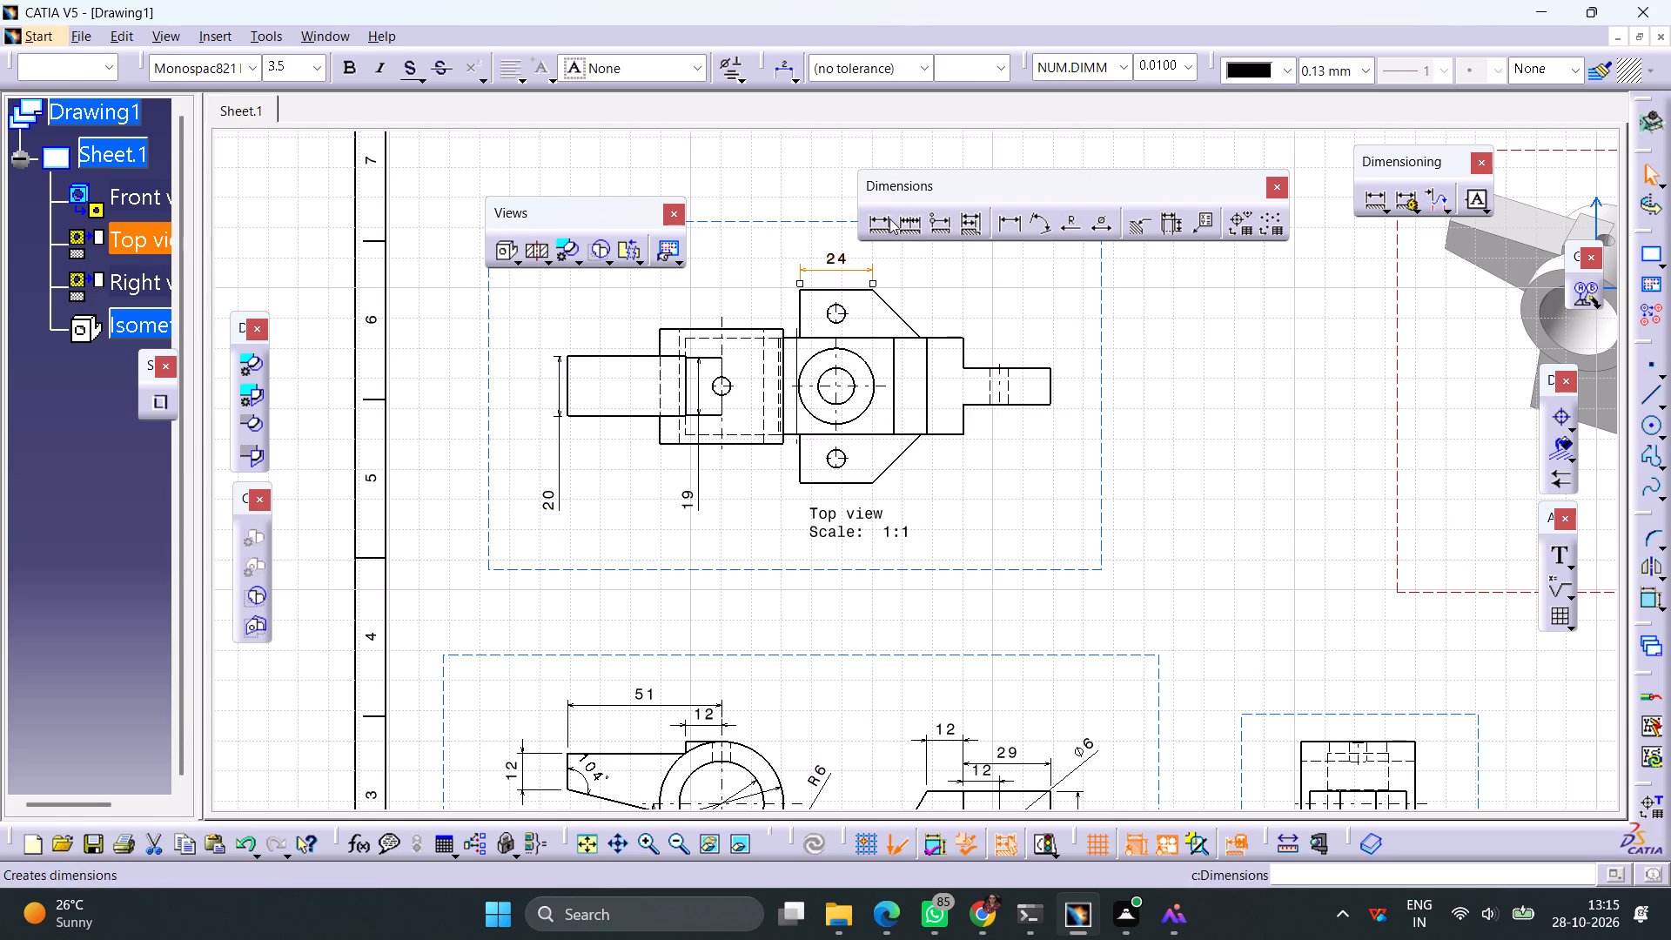
Dimension the cylinder's length between its two outer horizontal edges in the top view, placed below it.
{"action": "left_click", "coordinate": [882, 218]}
{"action": "left_click", "coordinate": [748, 327]}
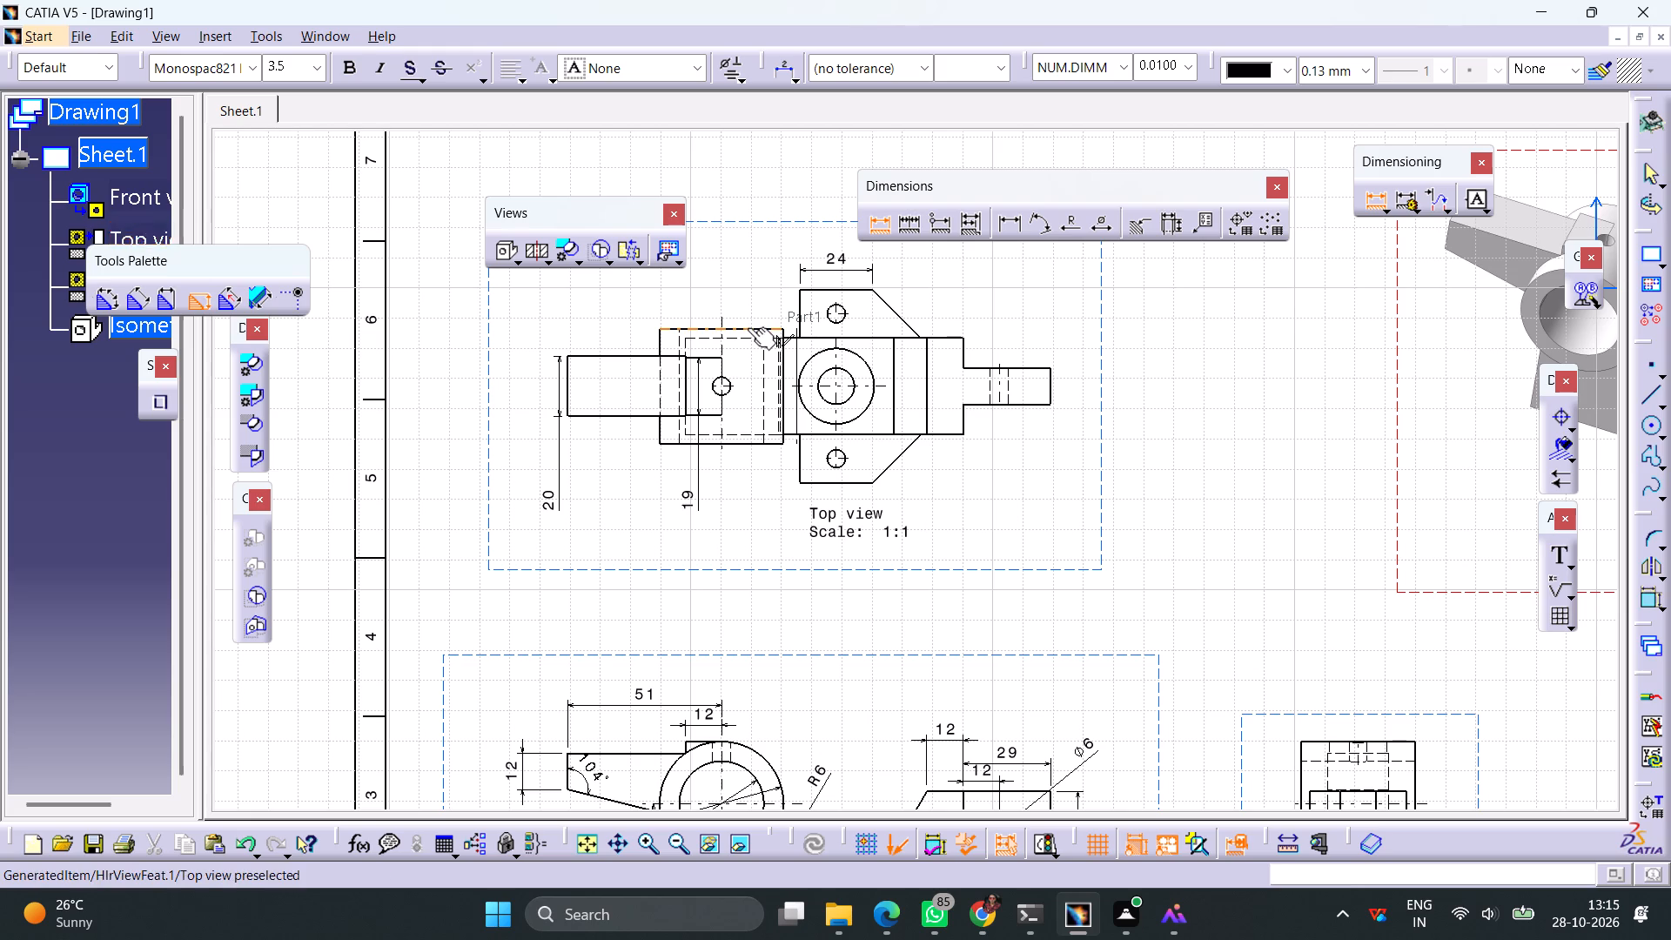
{"action": "left_click", "coordinate": [747, 446]}
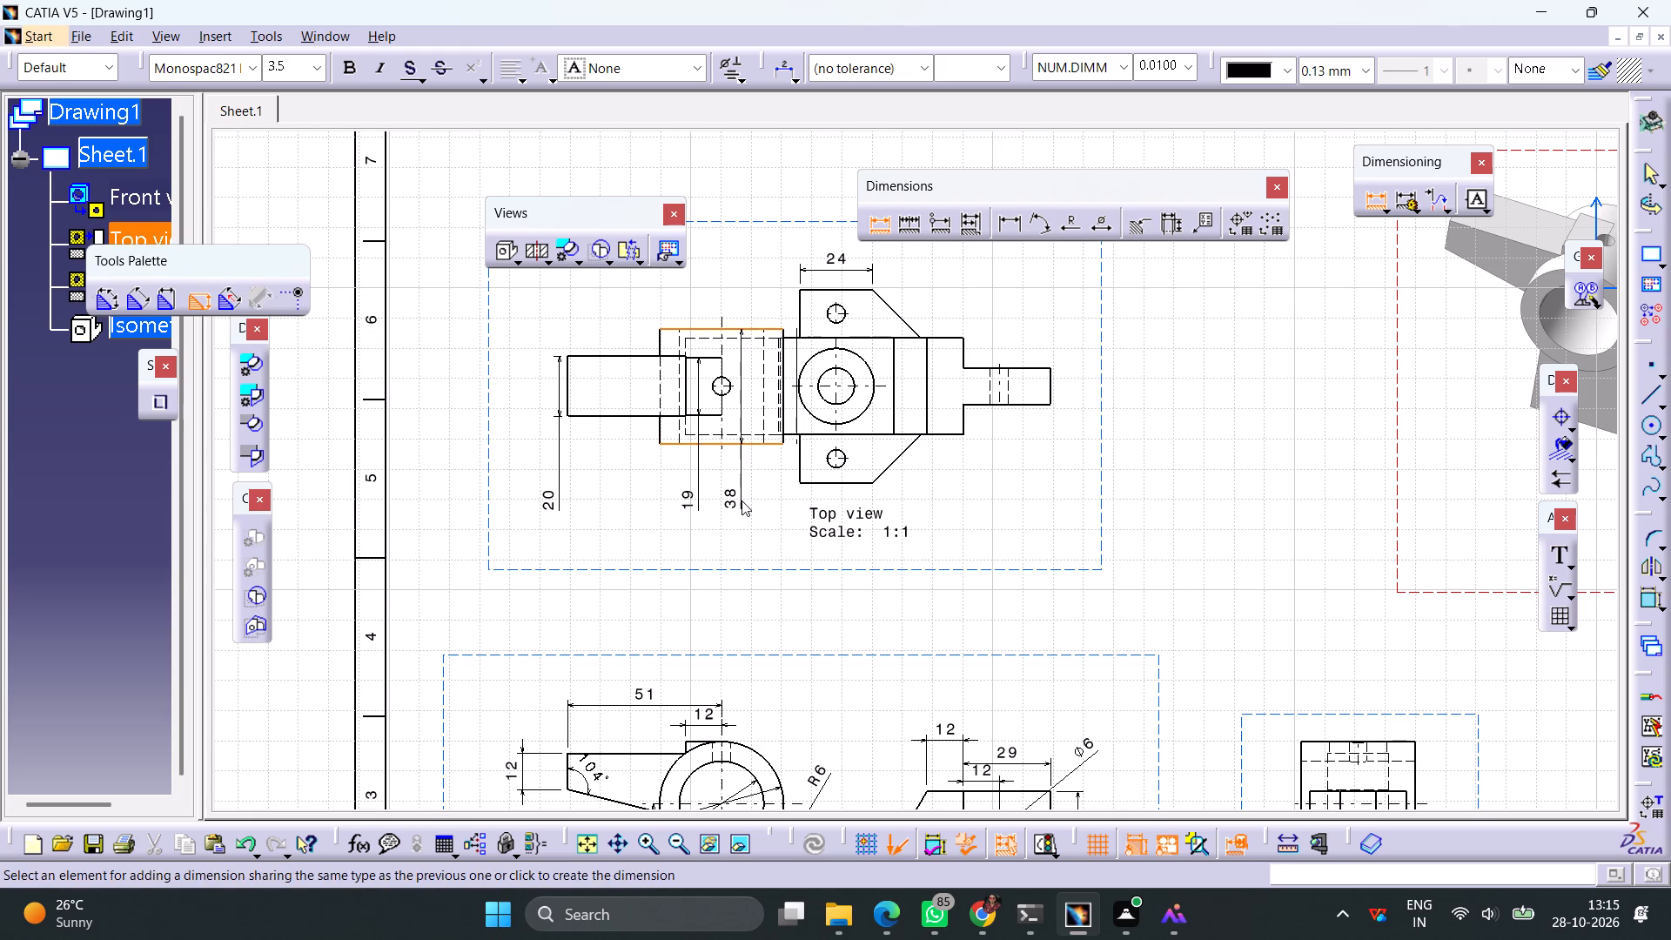
{"action": "left_click", "coordinate": [742, 500]}
Dimension the base body's width between its two long horizontal edges in the top view, placed below the base.
{"action": "left_click", "coordinate": [884, 224]}
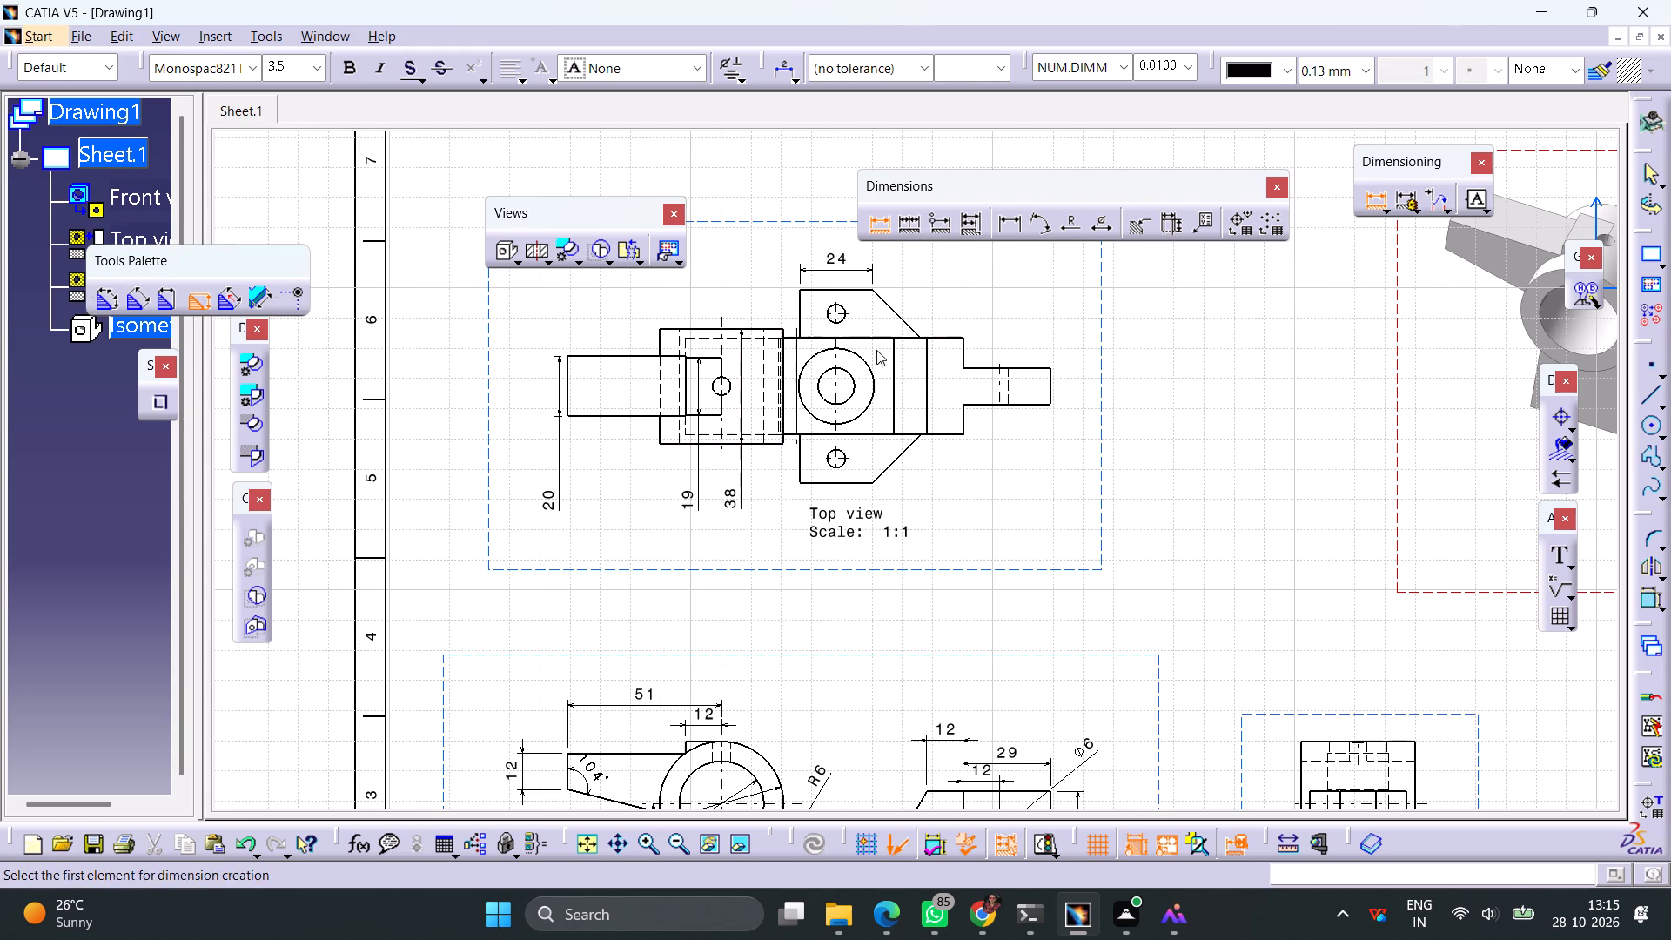
{"action": "left_click", "coordinate": [869, 339]}
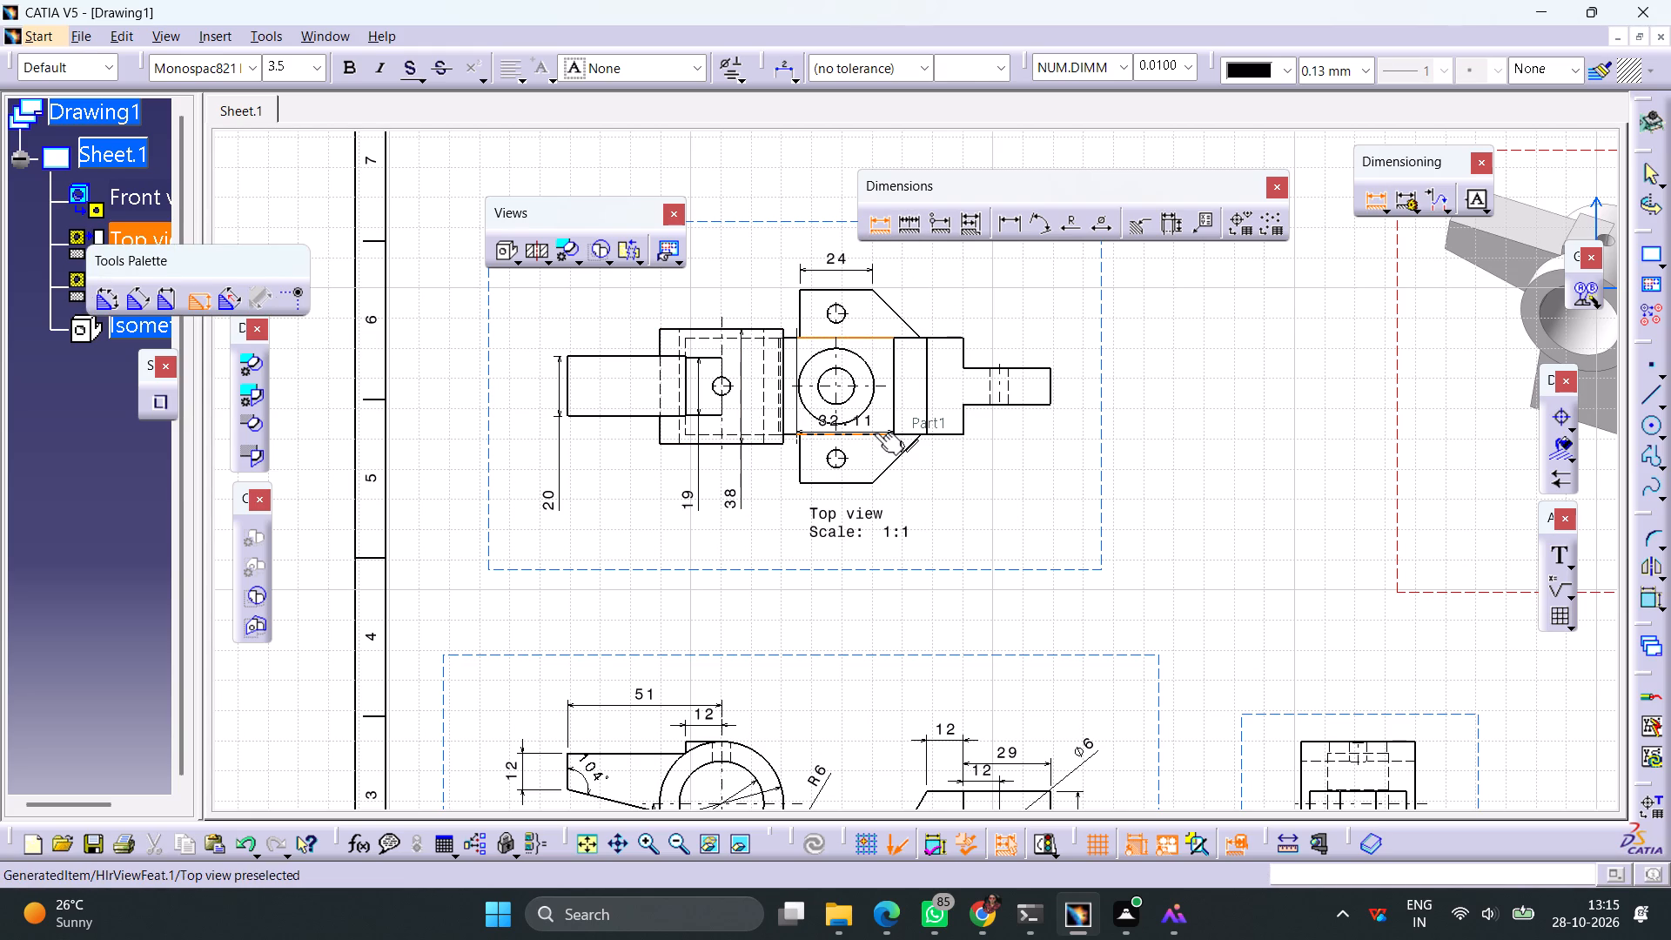
{"action": "left_click", "coordinate": [875, 433]}
{"action": "left_click", "coordinate": [939, 496]}
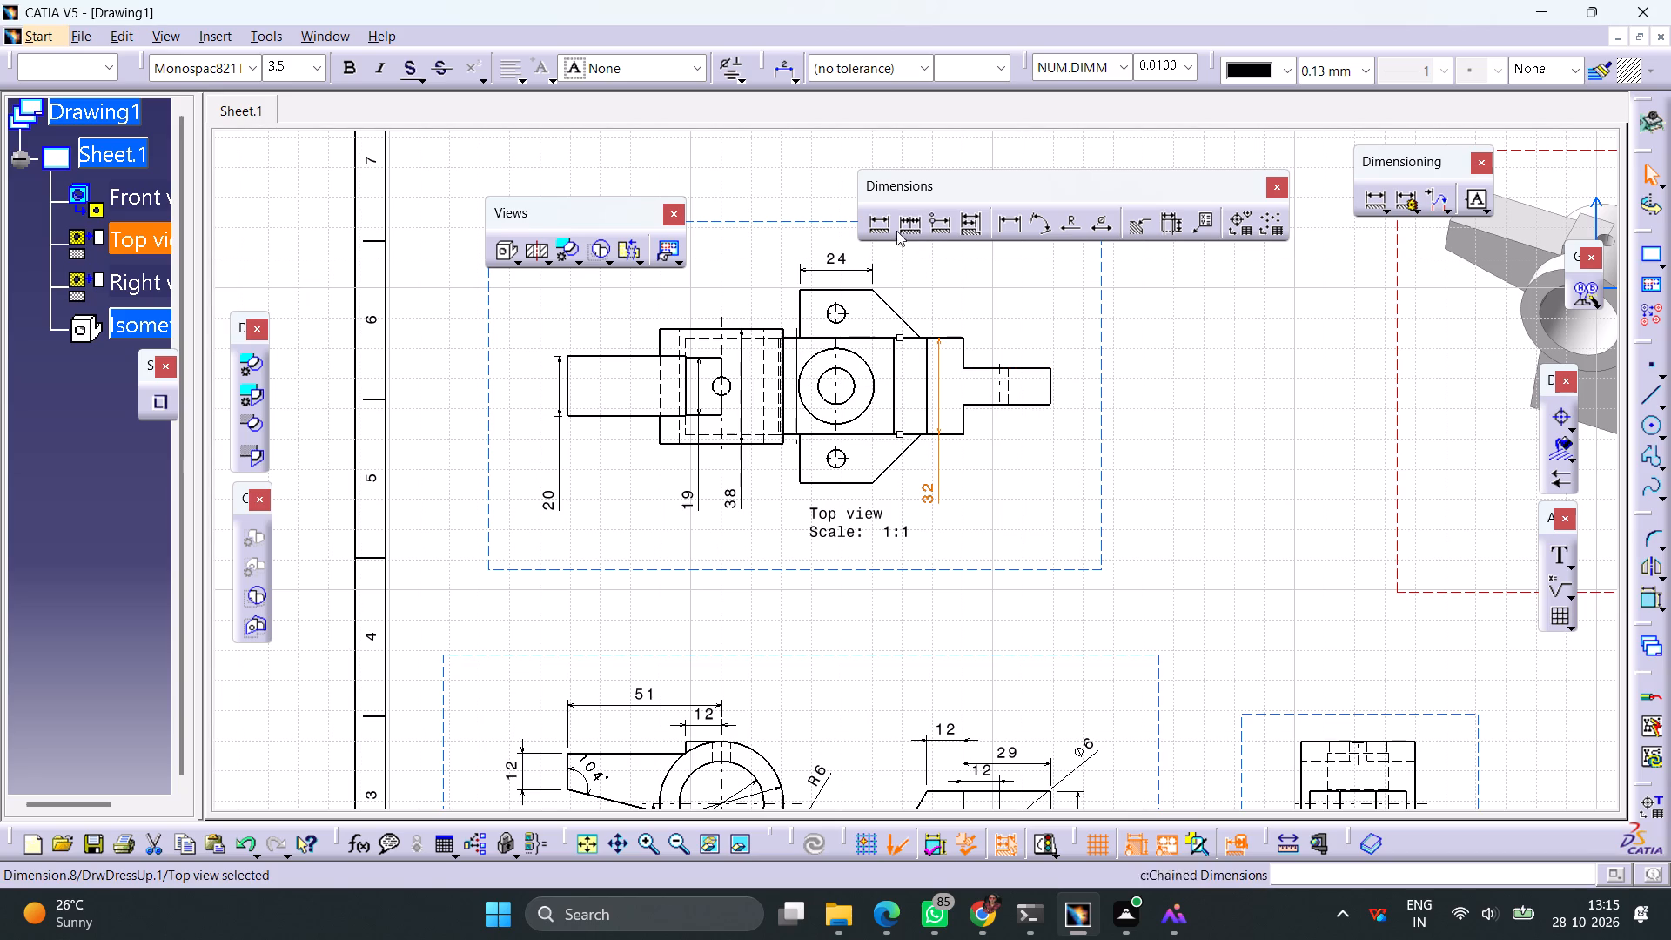
Dimension the lower side flange's projection along its vertical edge nearest the cylinder, placed below the top view.
{"action": "left_click", "coordinate": [881, 224]}
{"action": "left_click", "coordinate": [797, 458]}
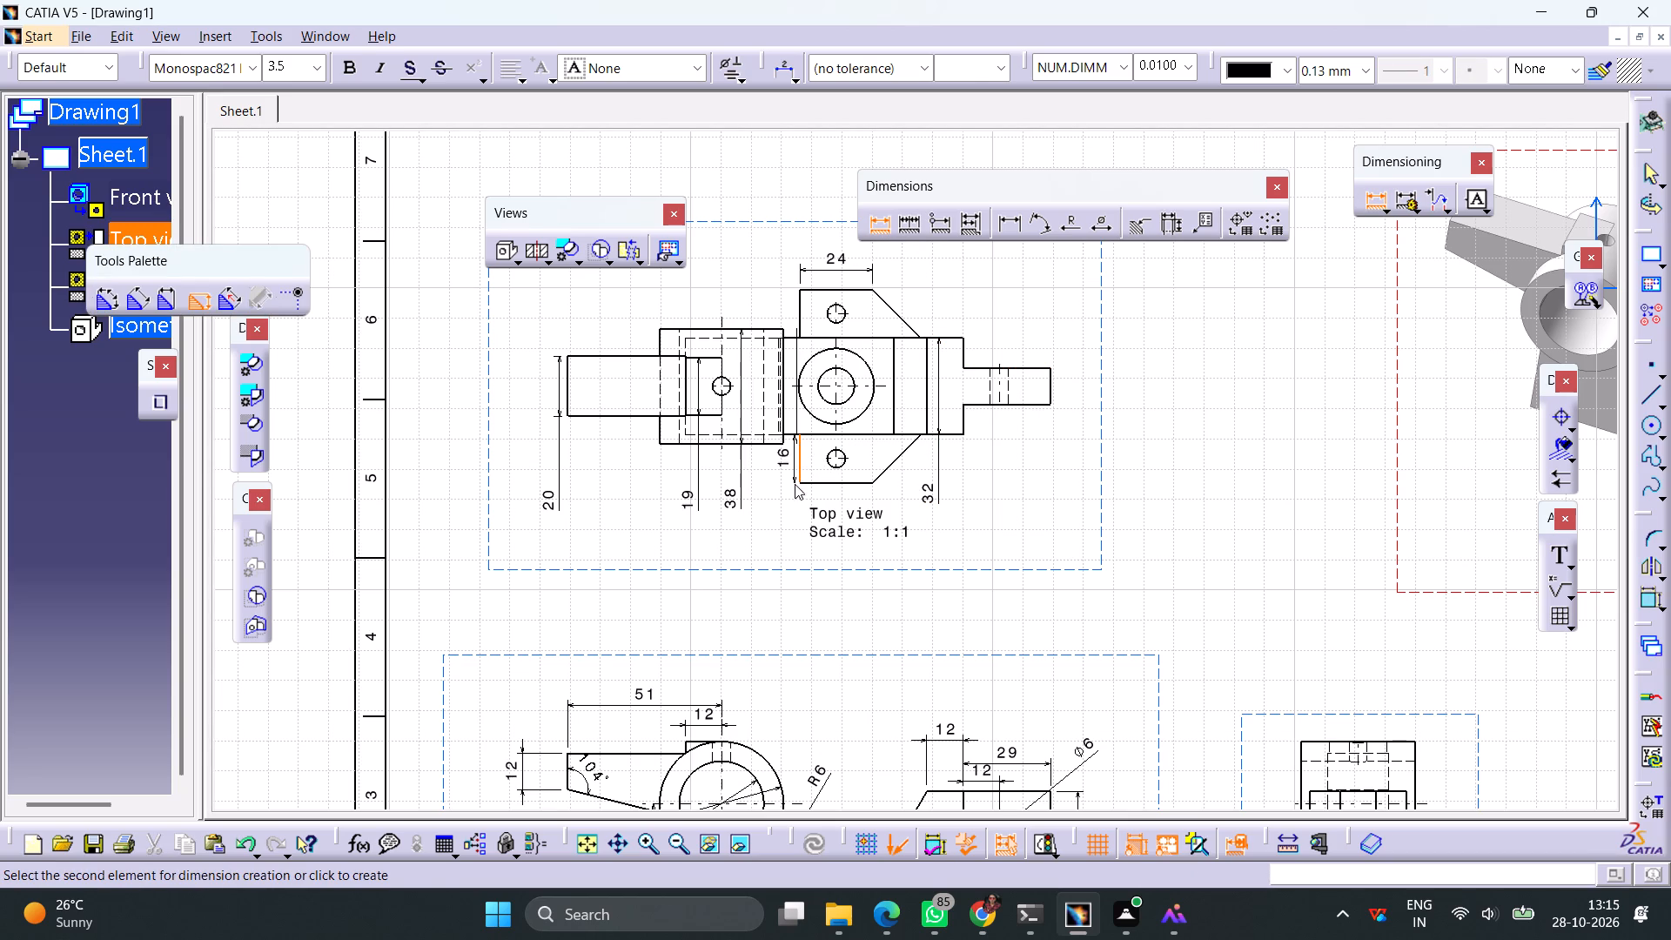
{"action": "left_click", "coordinate": [789, 507]}
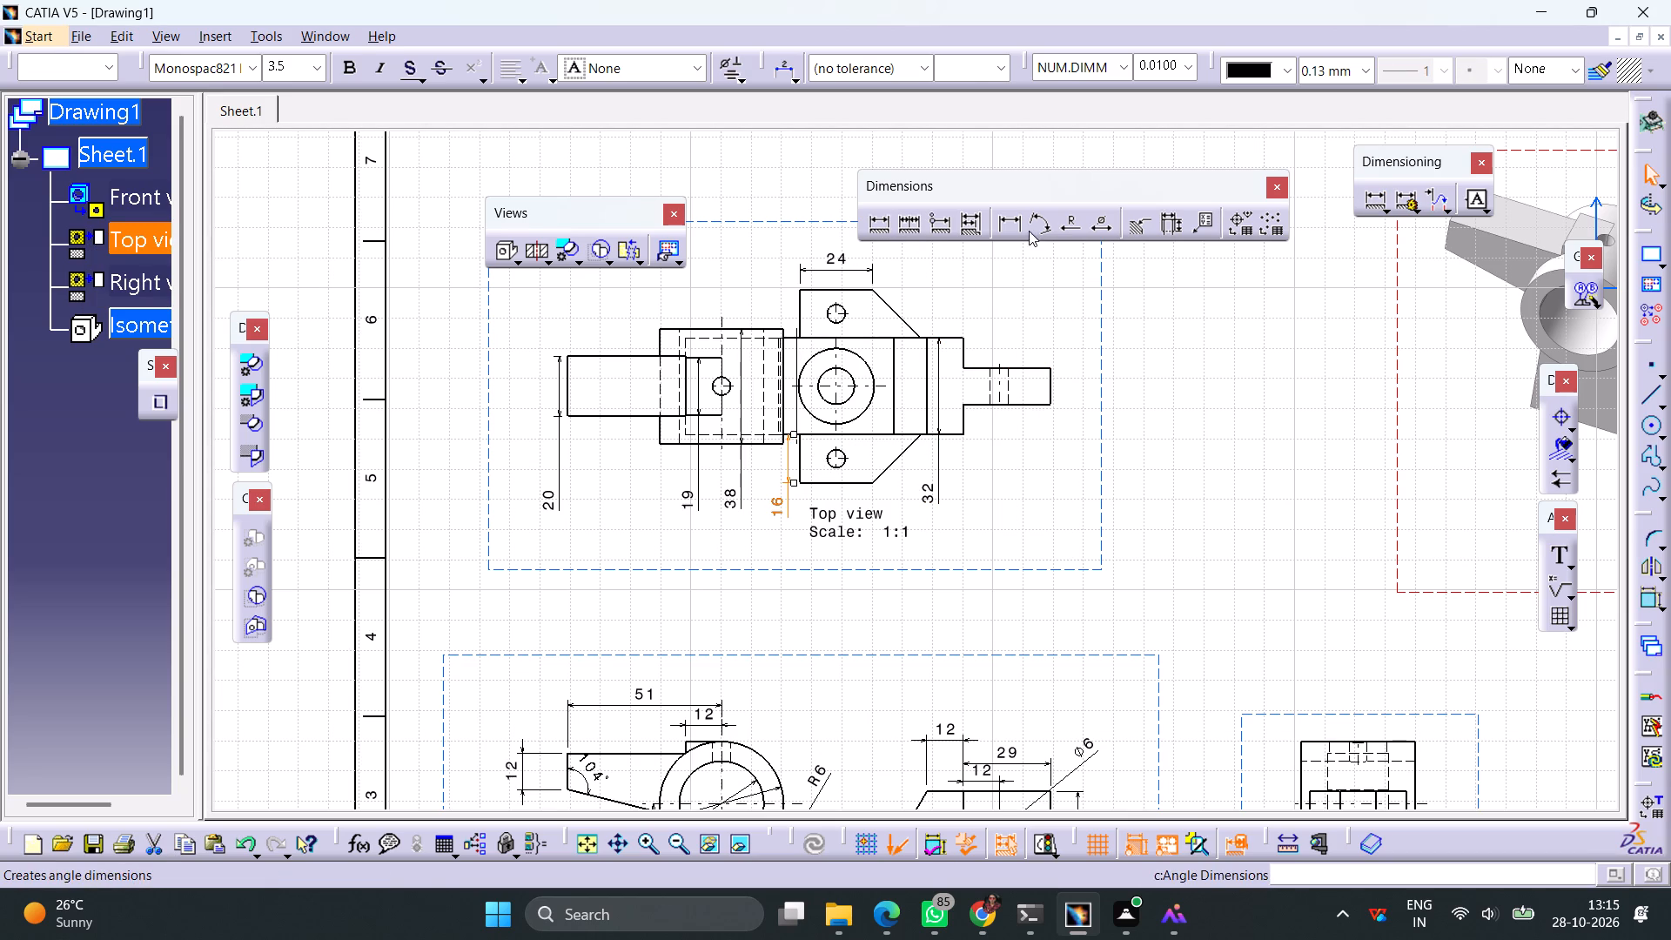
Add a diameter dimension to the small hole in the cylinder in the top view, placed above the cylinder.
{"action": "left_click", "coordinate": [1101, 222]}
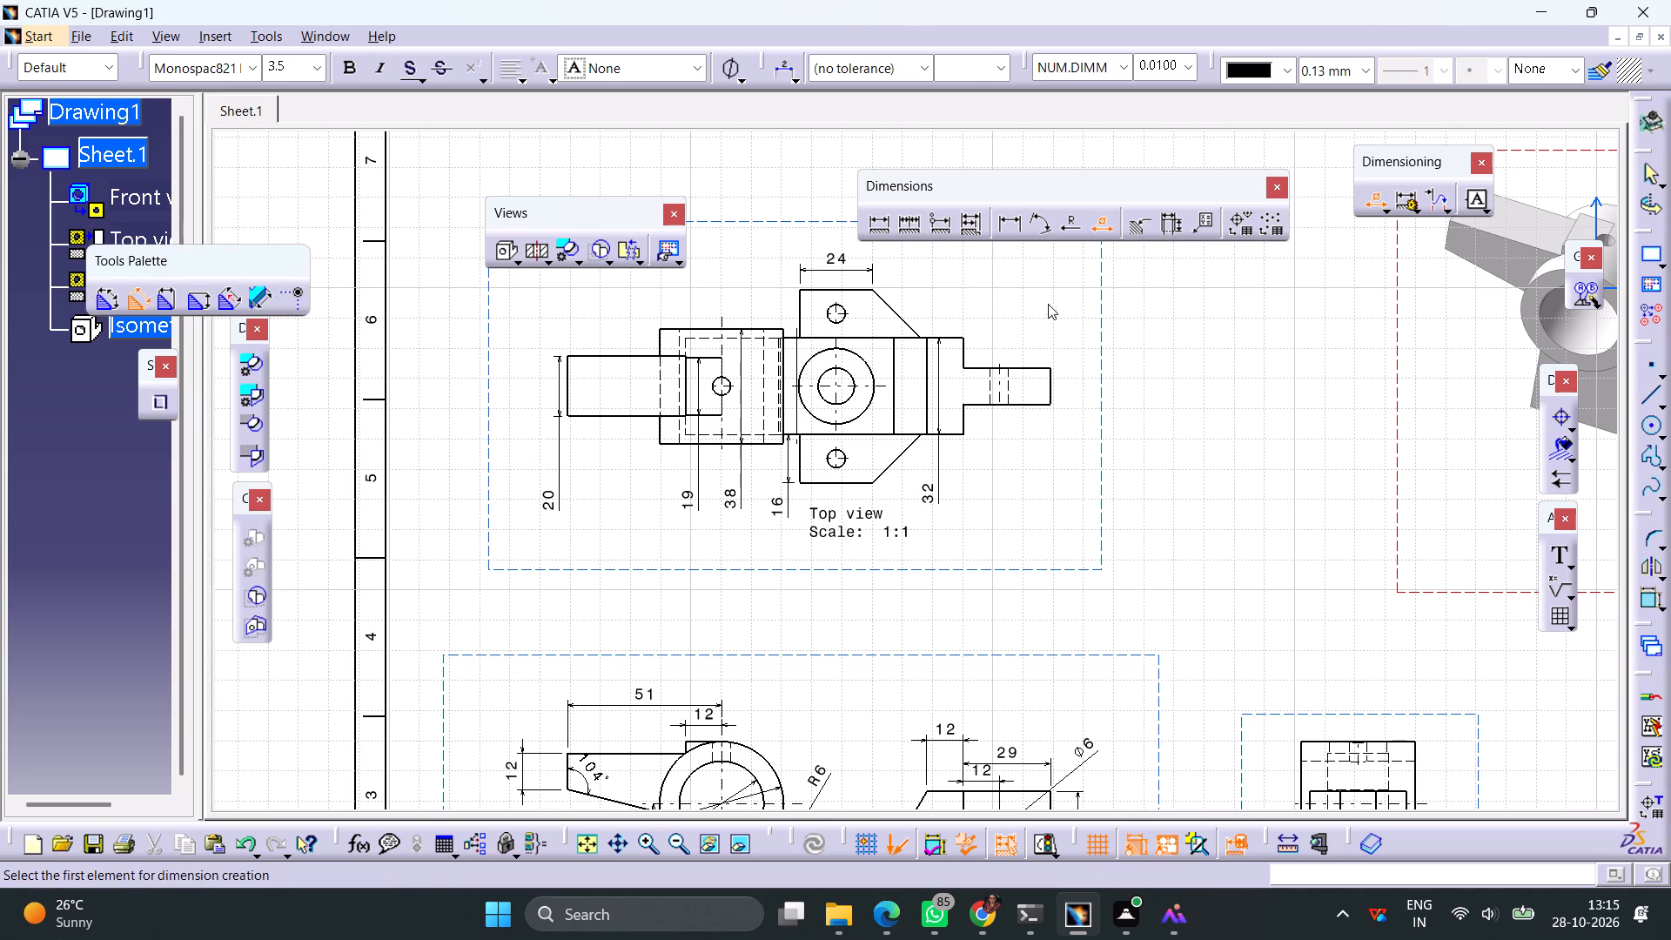
{"action": "left_click", "coordinate": [728, 381]}
{"action": "left_click", "coordinate": [730, 280]}
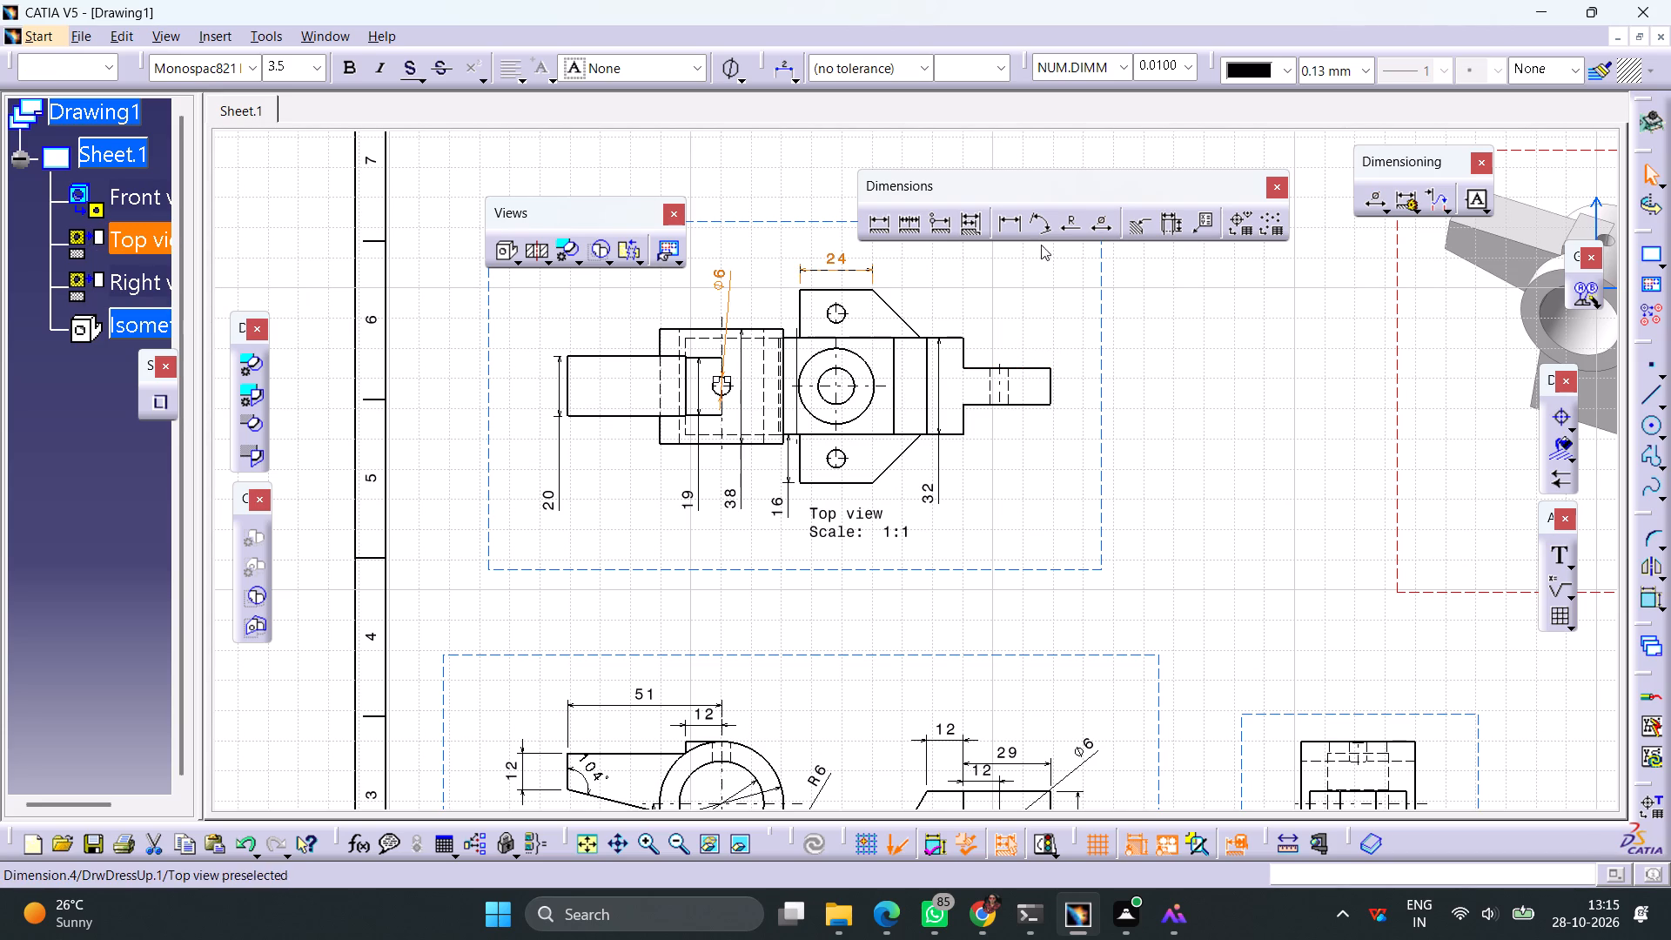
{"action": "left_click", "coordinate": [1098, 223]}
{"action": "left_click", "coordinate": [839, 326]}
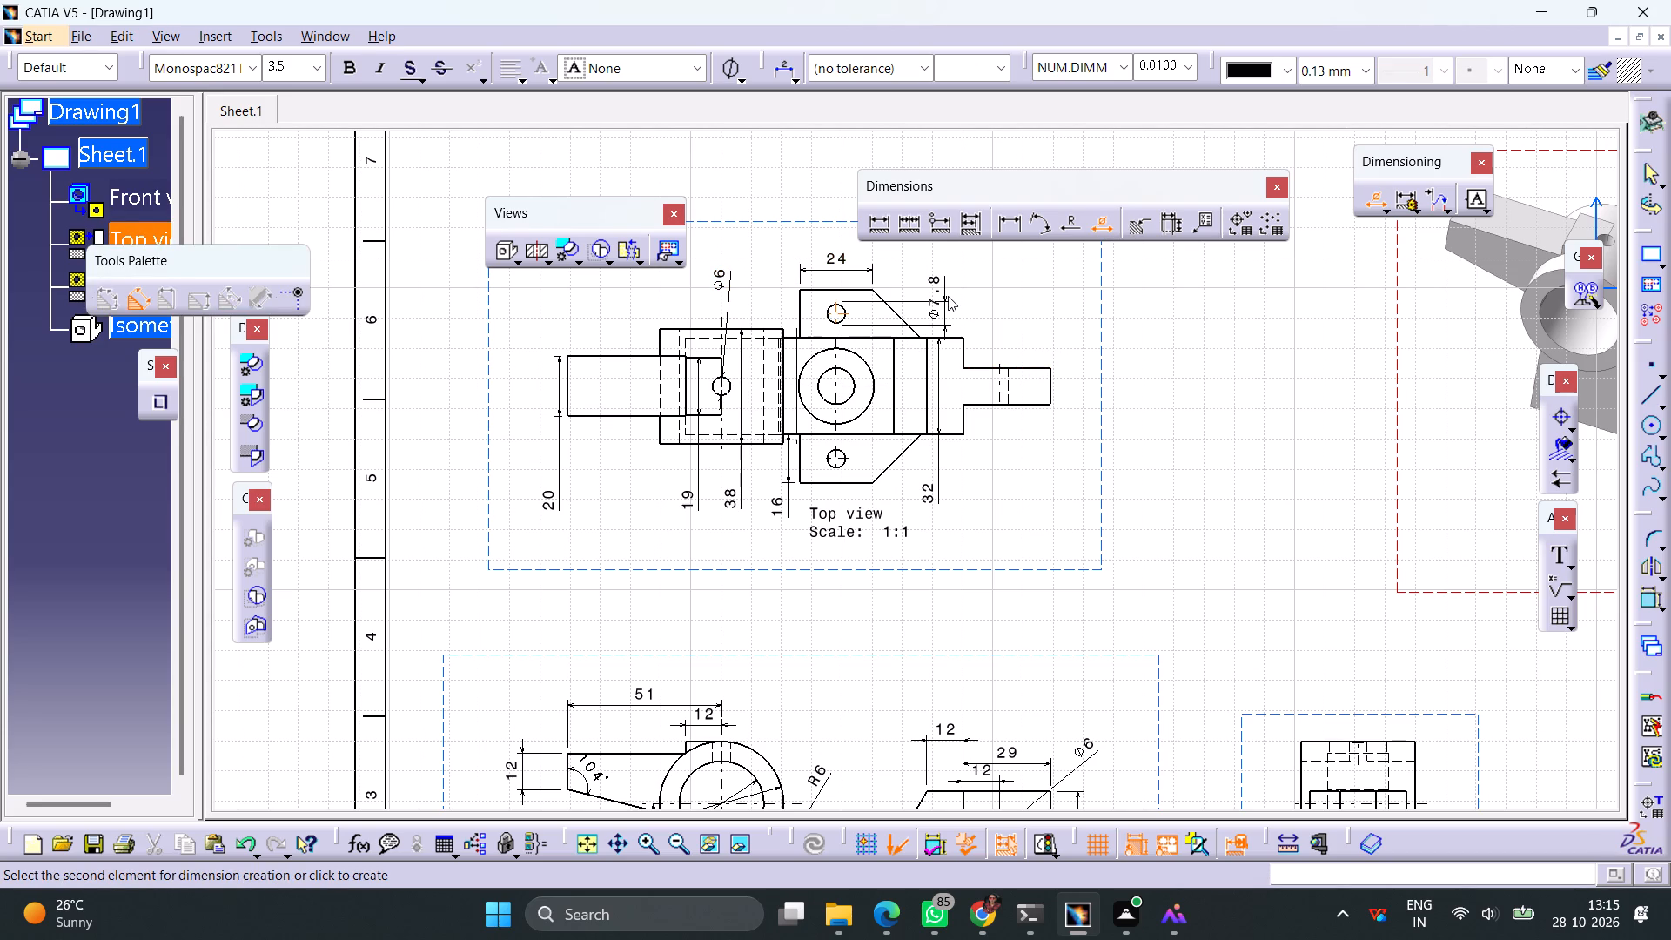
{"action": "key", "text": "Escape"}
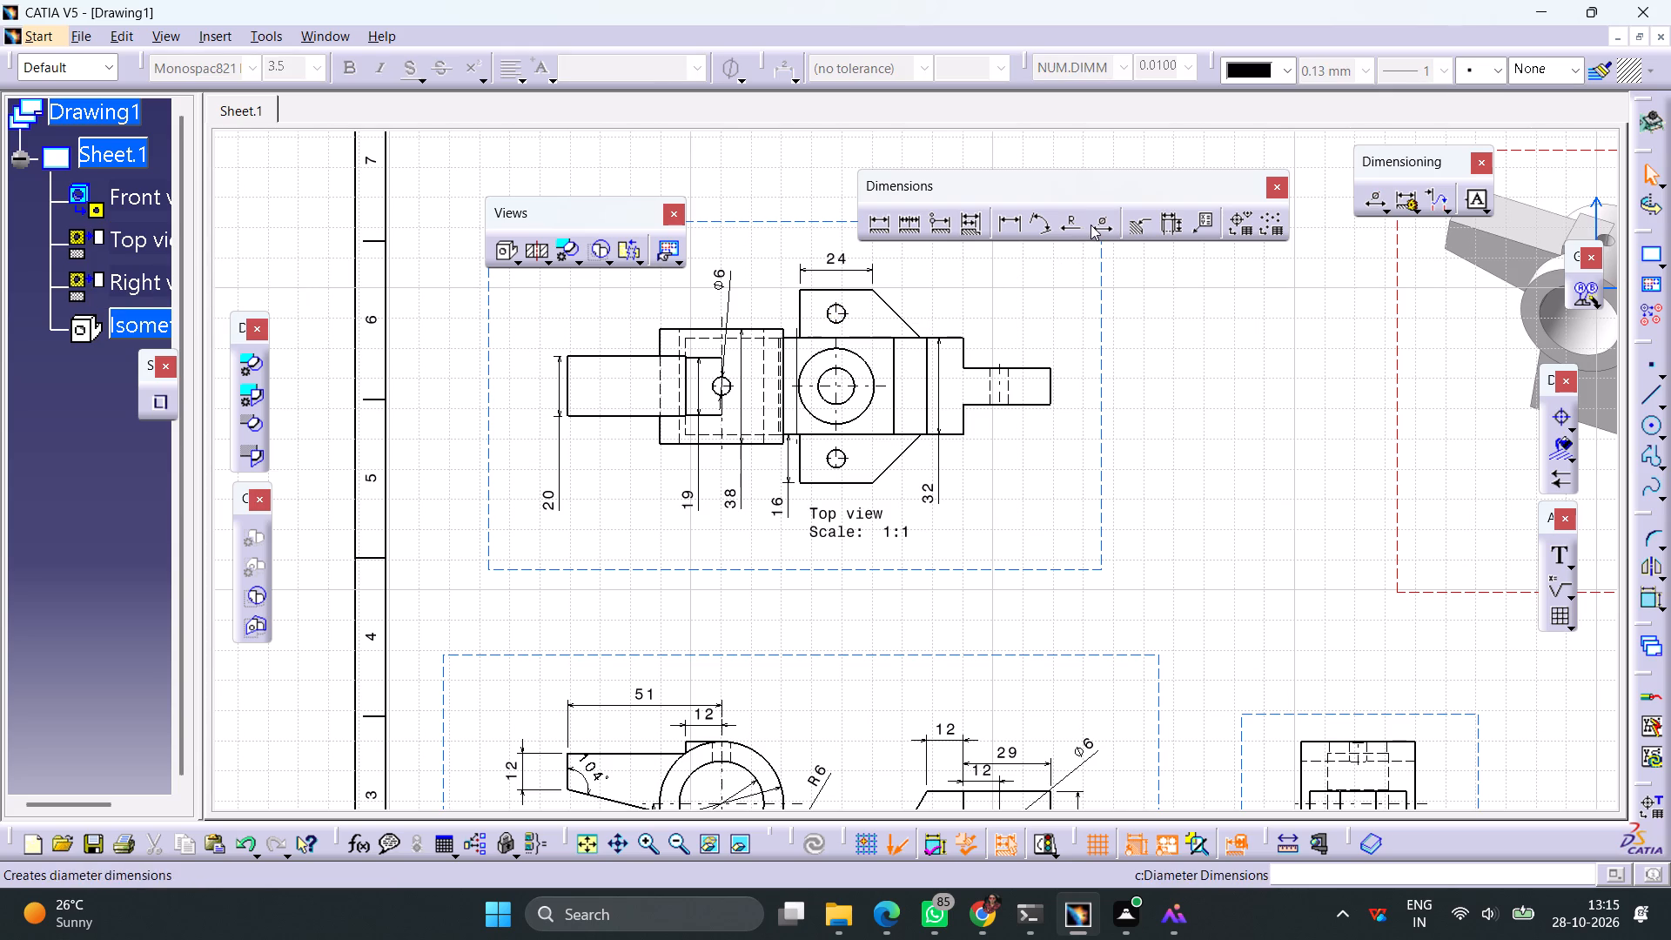
Add a diameter dimension to the upper side flange's small hole in the top view, placed beyond the flange's chamfered corner.
{"action": "left_click", "coordinate": [1091, 225]}
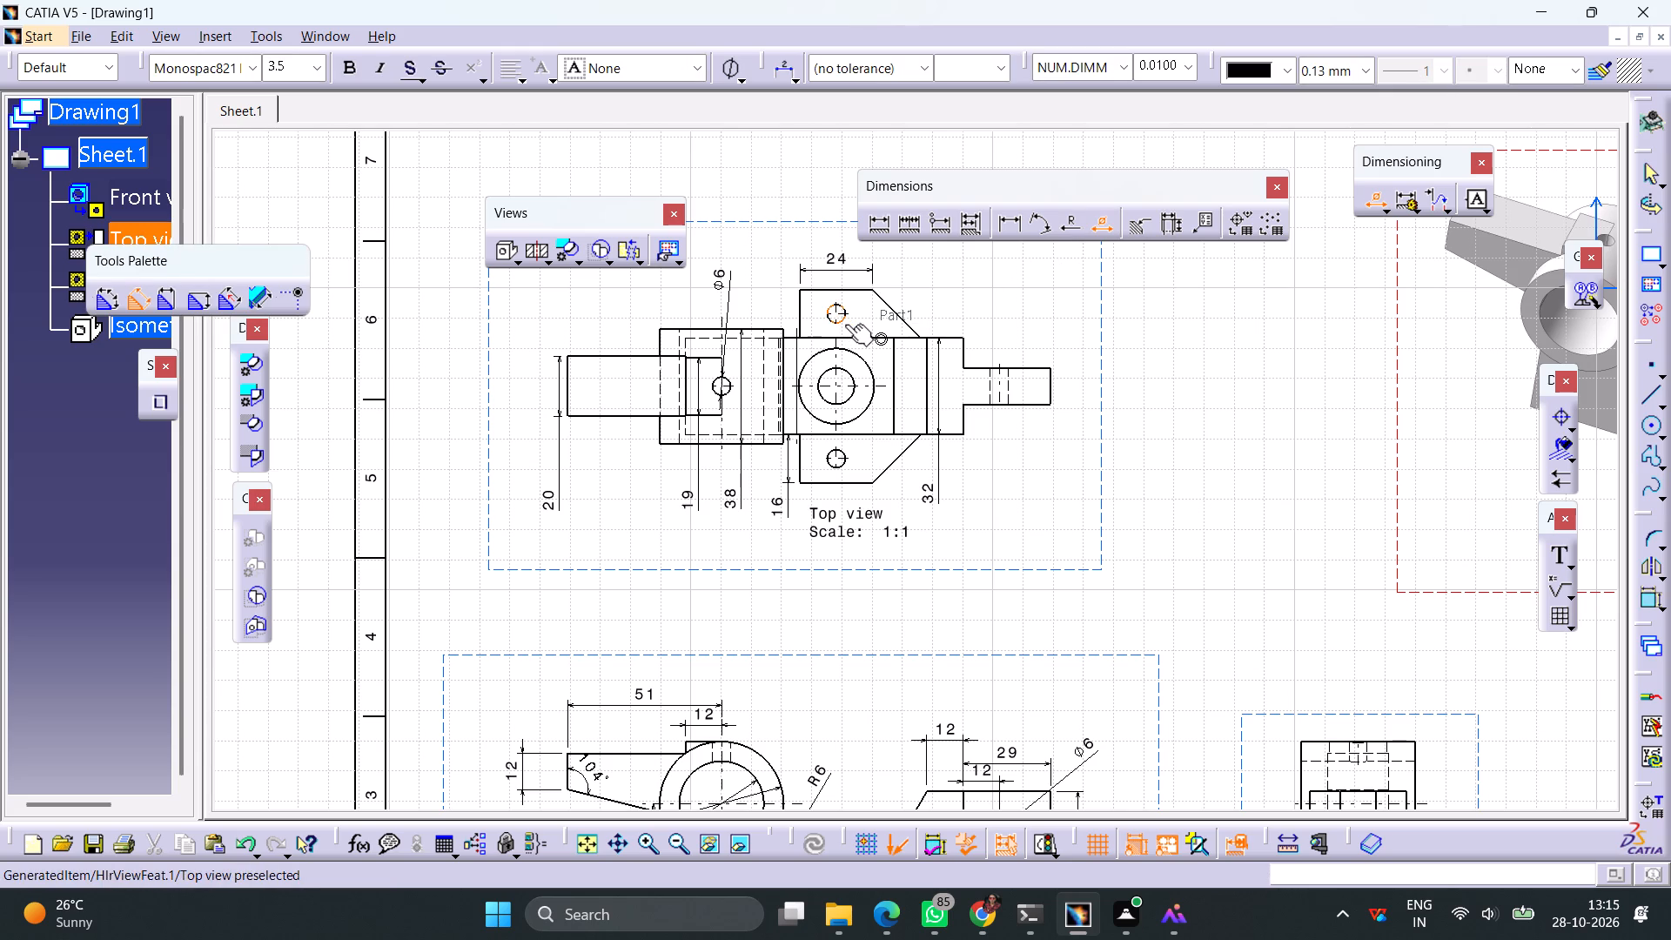
{"action": "left_click", "coordinate": [845, 324]}
{"action": "left_click", "coordinate": [924, 286]}
{"action": "left_click", "coordinate": [976, 293]}
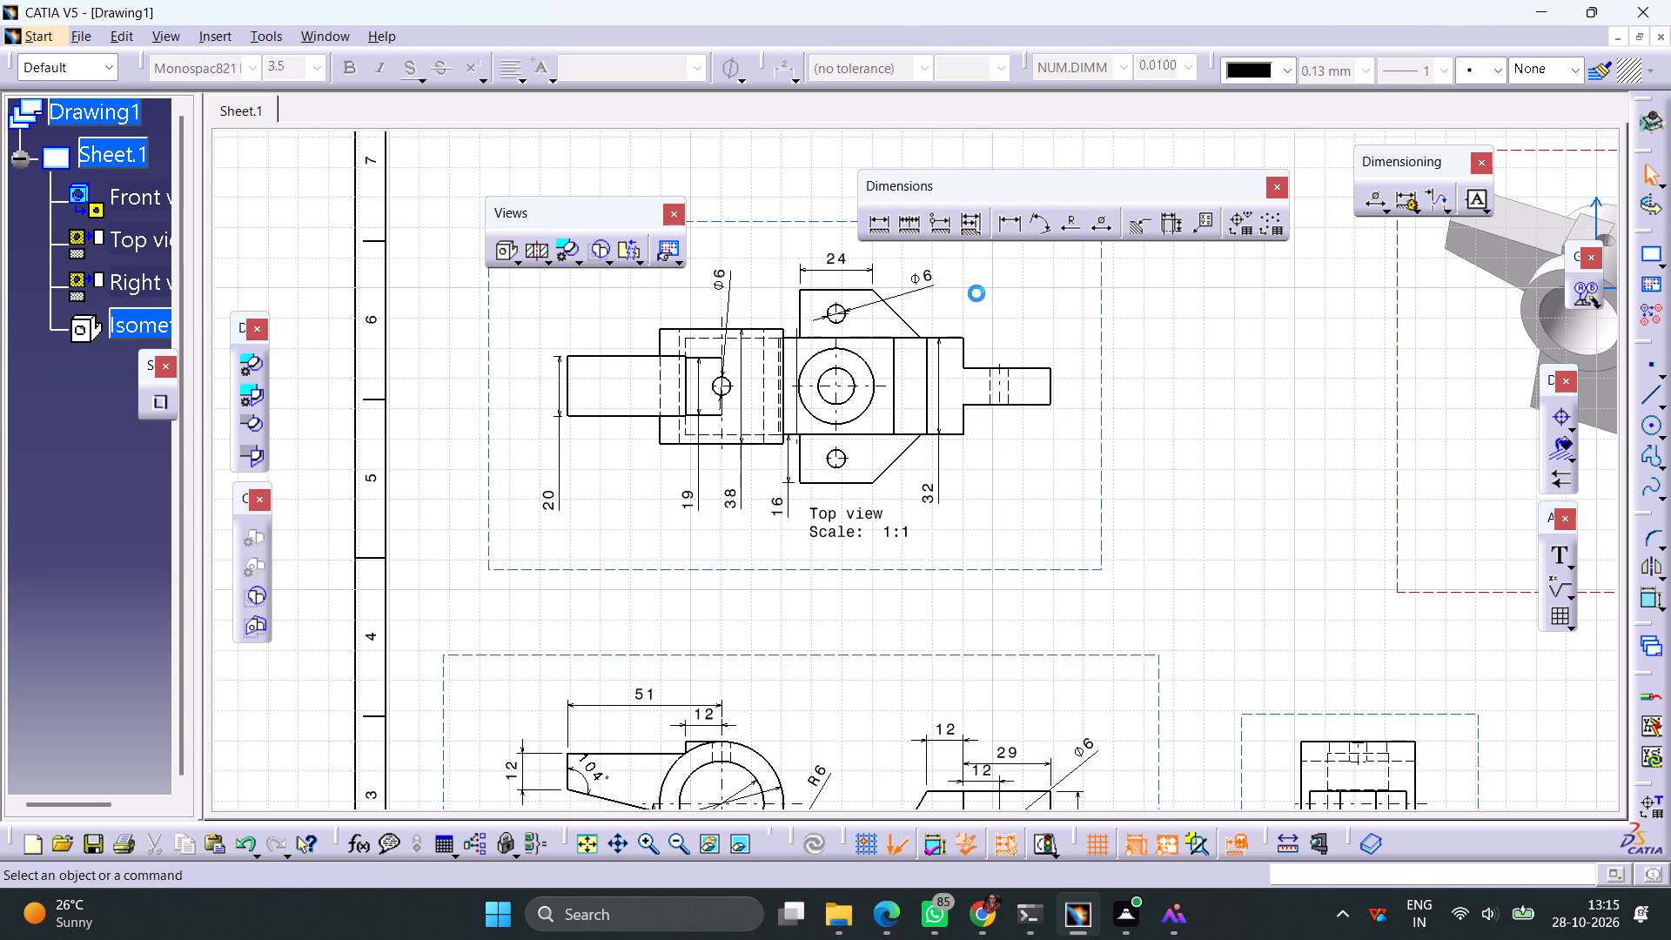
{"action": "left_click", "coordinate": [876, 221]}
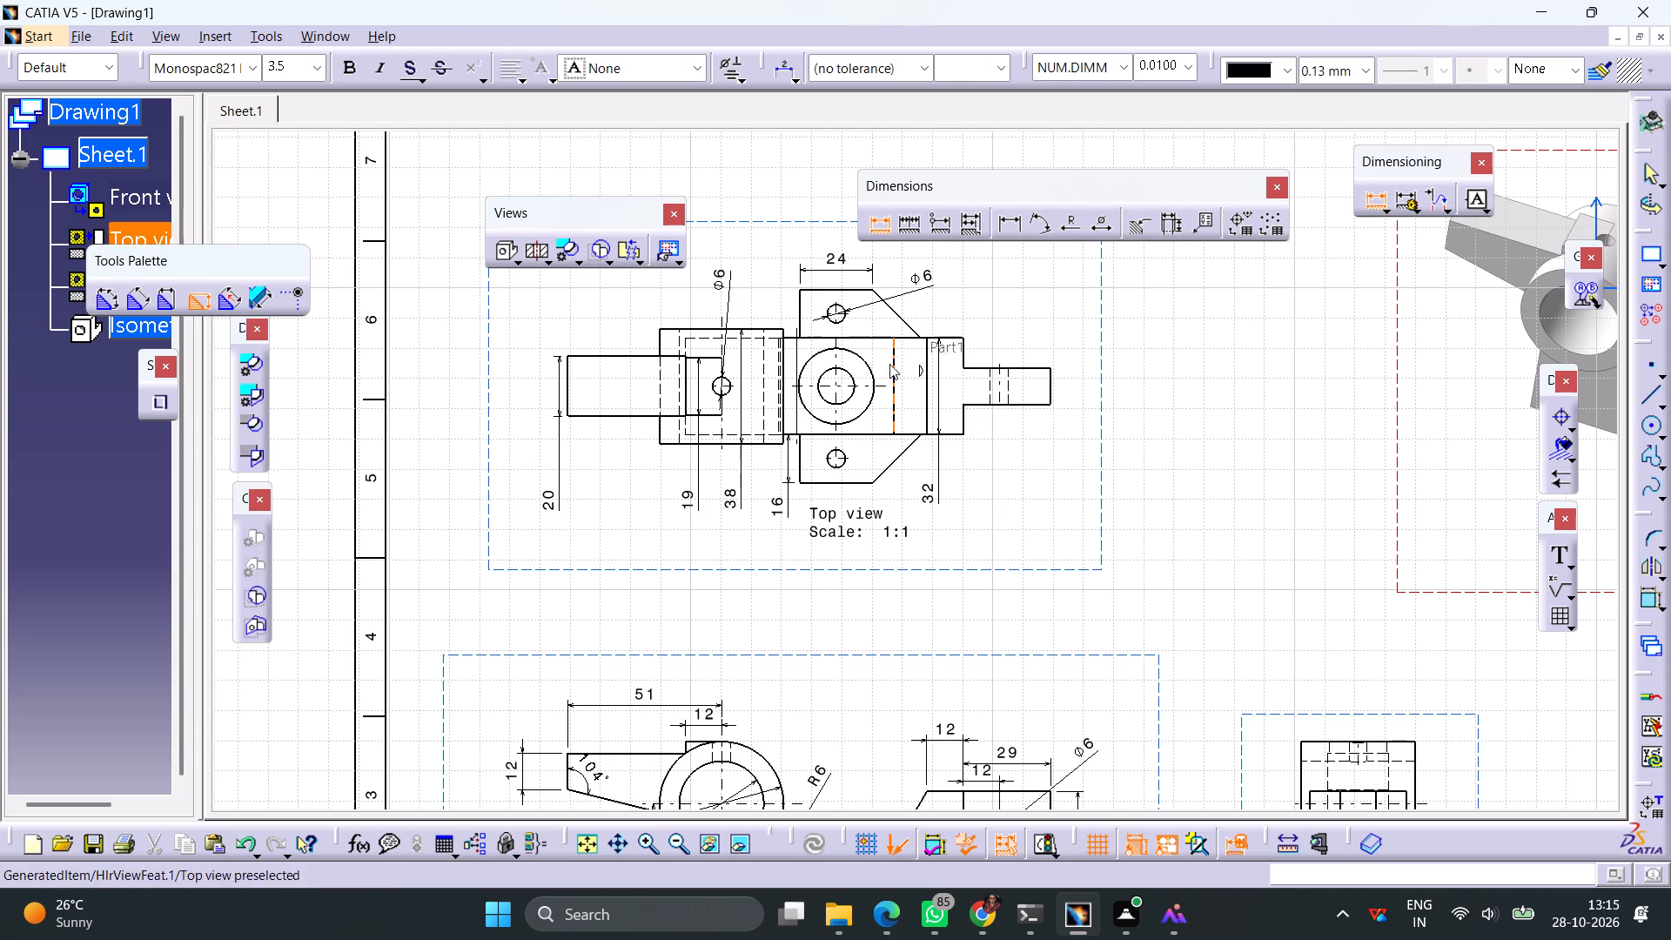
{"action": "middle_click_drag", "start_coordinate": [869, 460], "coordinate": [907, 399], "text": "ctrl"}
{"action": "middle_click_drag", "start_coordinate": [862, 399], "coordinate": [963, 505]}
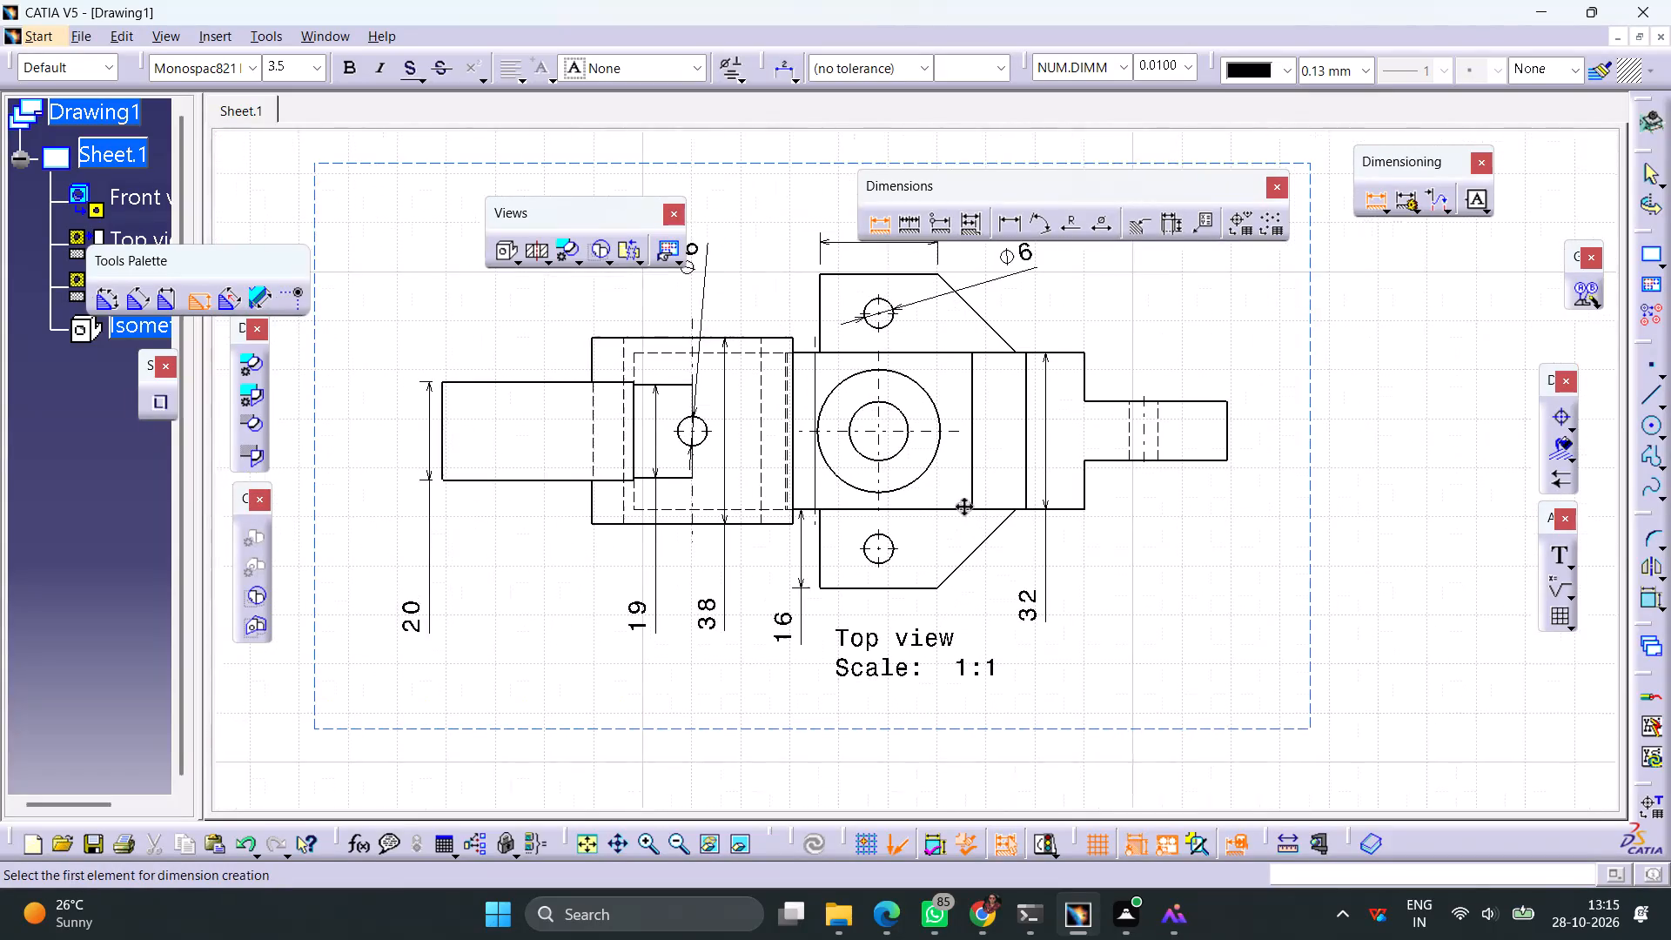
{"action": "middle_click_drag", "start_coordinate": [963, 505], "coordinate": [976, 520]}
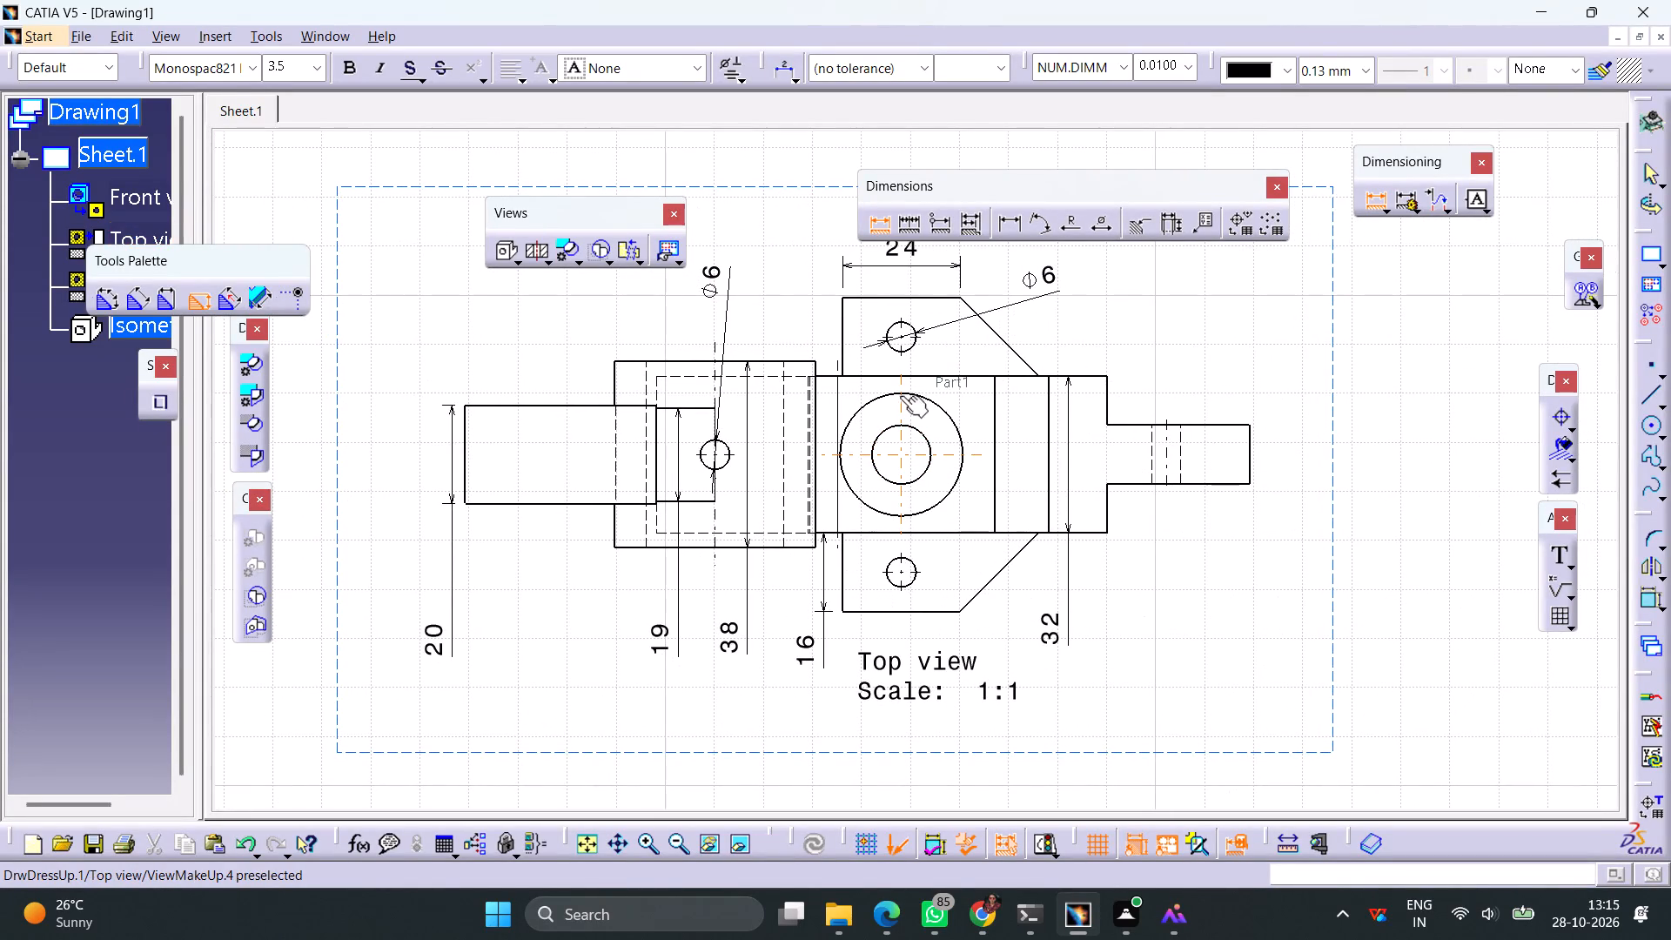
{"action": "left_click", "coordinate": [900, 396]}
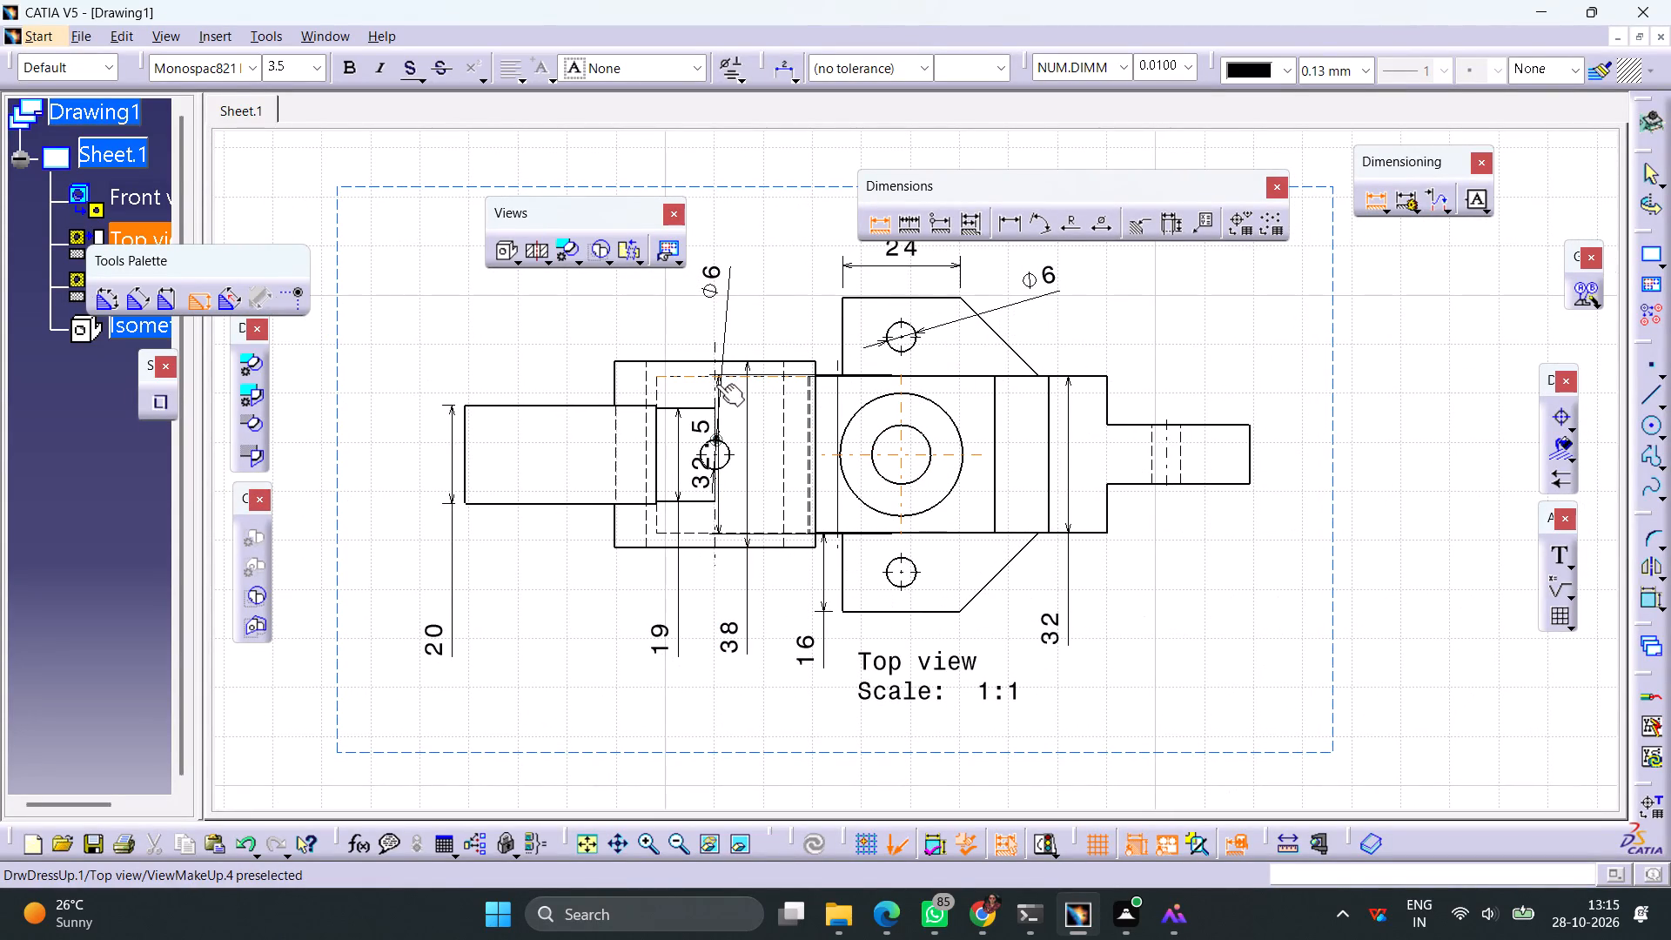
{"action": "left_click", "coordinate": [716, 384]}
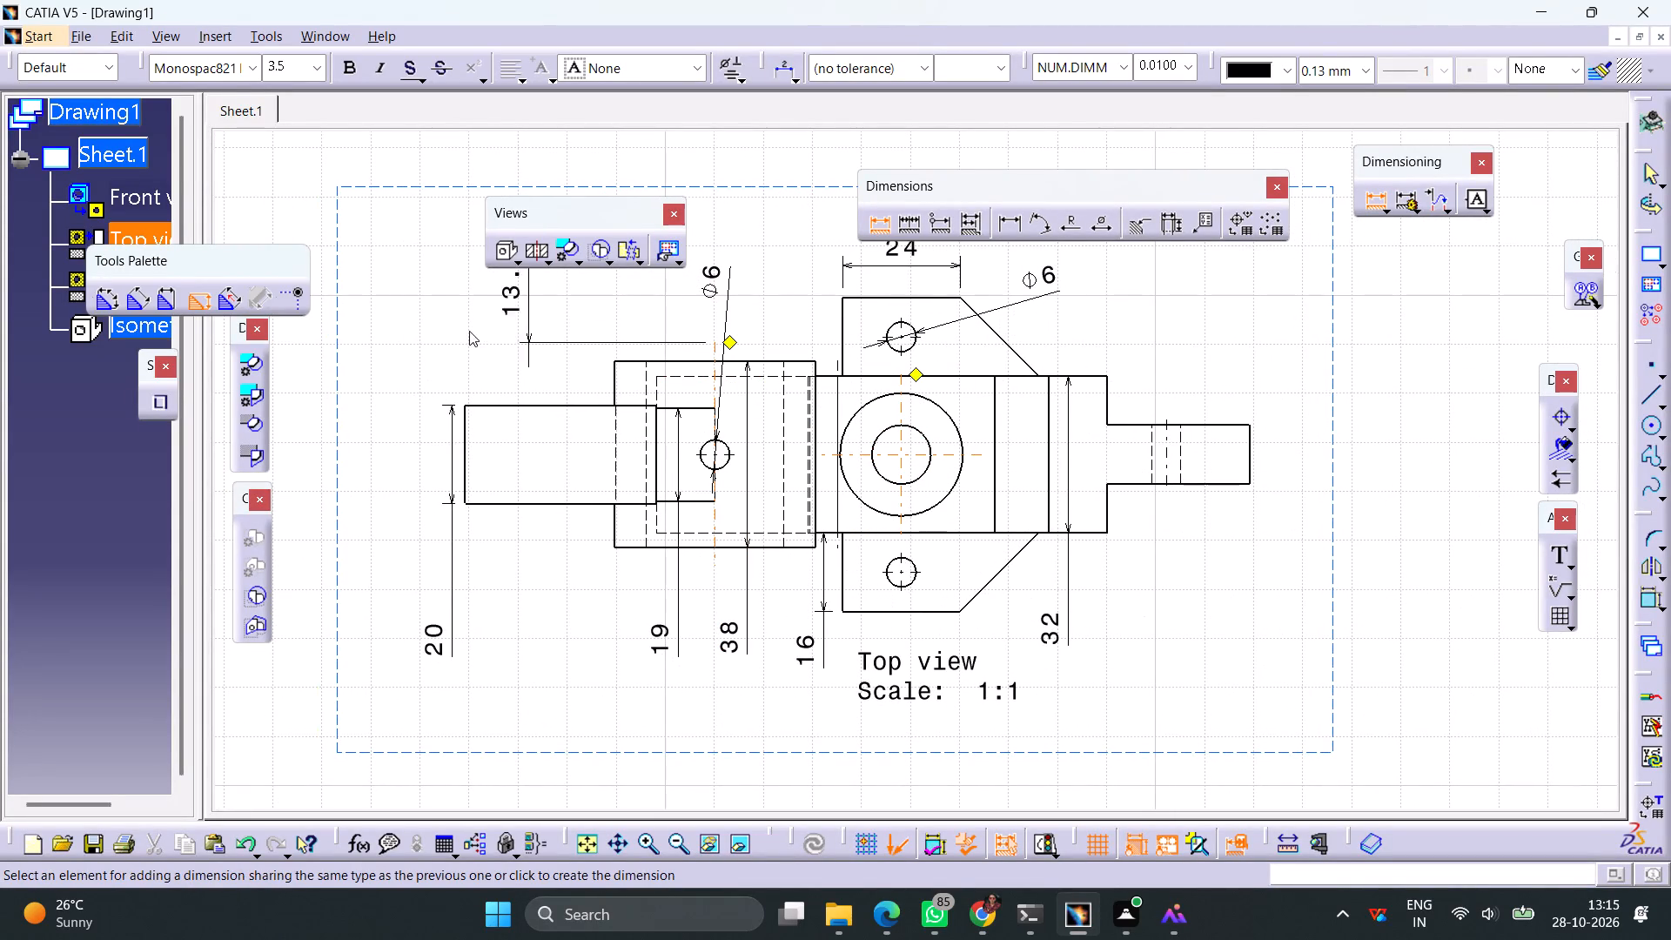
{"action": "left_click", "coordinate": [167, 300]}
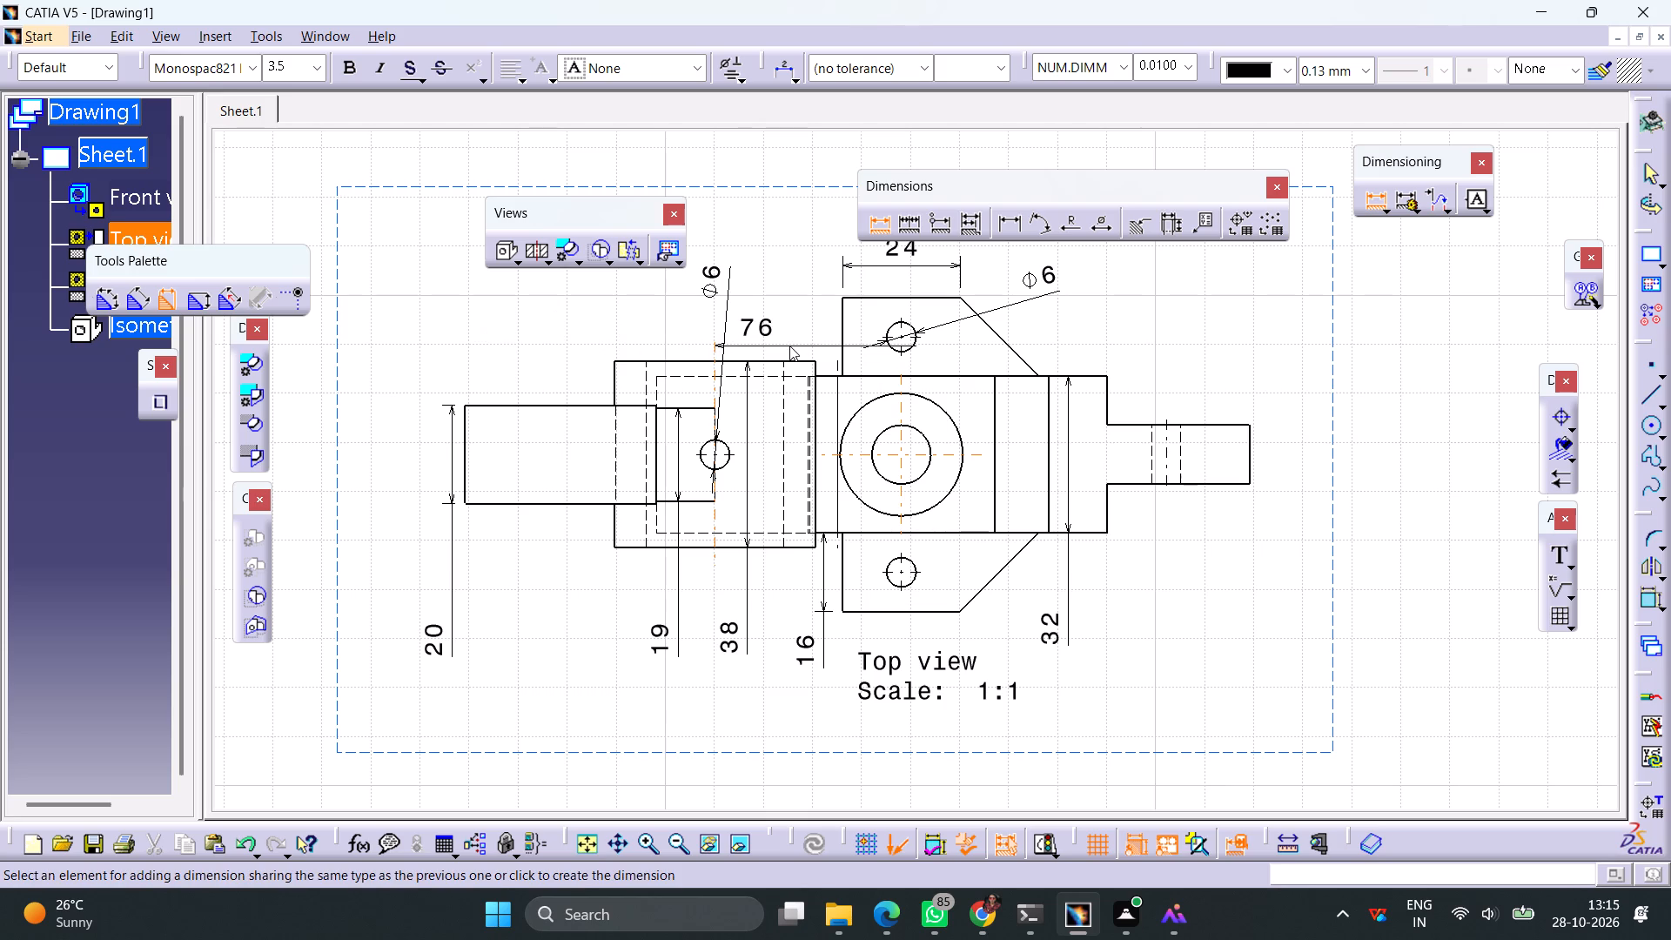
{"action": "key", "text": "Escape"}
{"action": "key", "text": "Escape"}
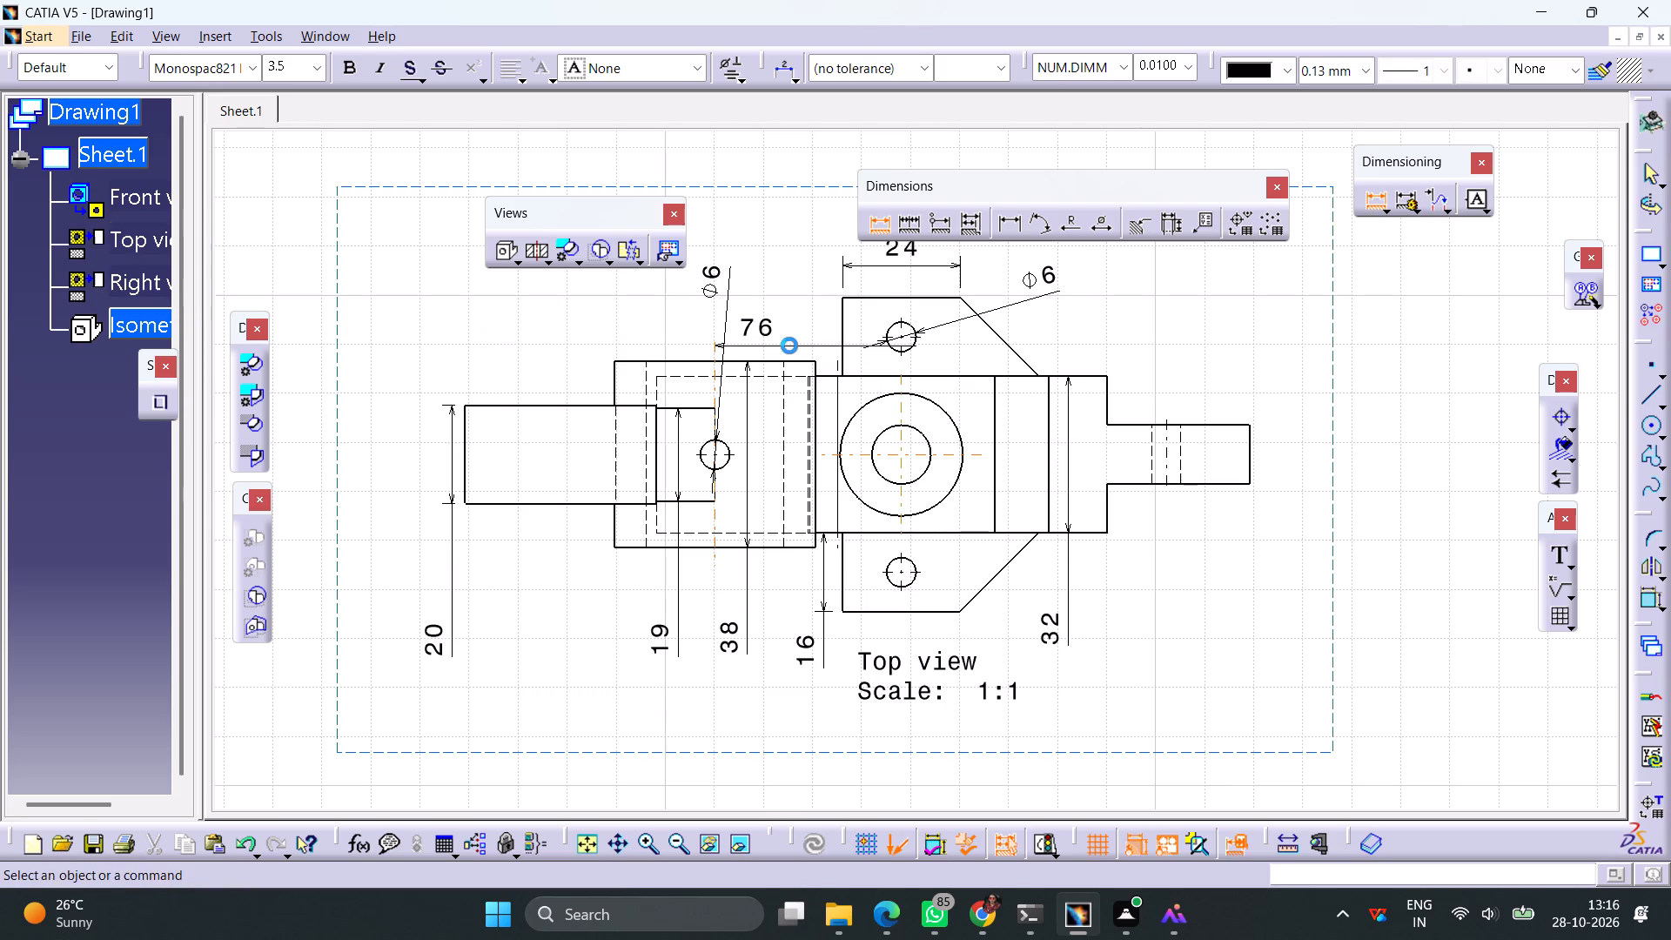
Dimension the gap between the cylinder's flange-side edge and the upper side flange's vertical edge, placed above the top view.
{"action": "left_click", "coordinate": [876, 235]}
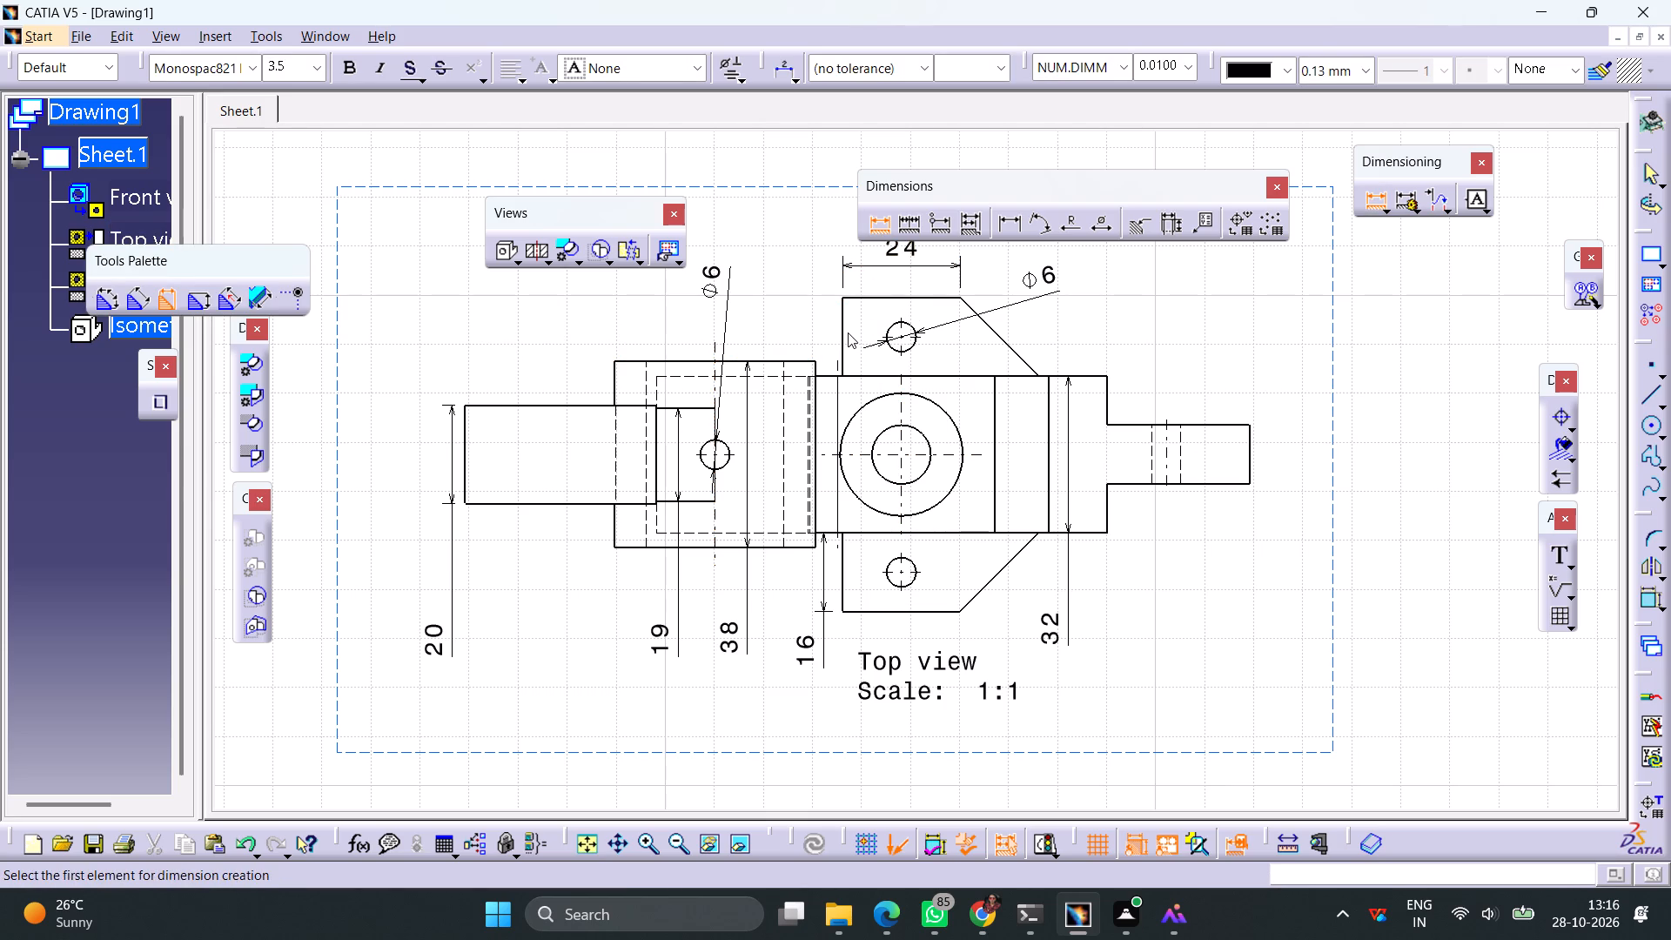
{"action": "left_click", "coordinate": [843, 332]}
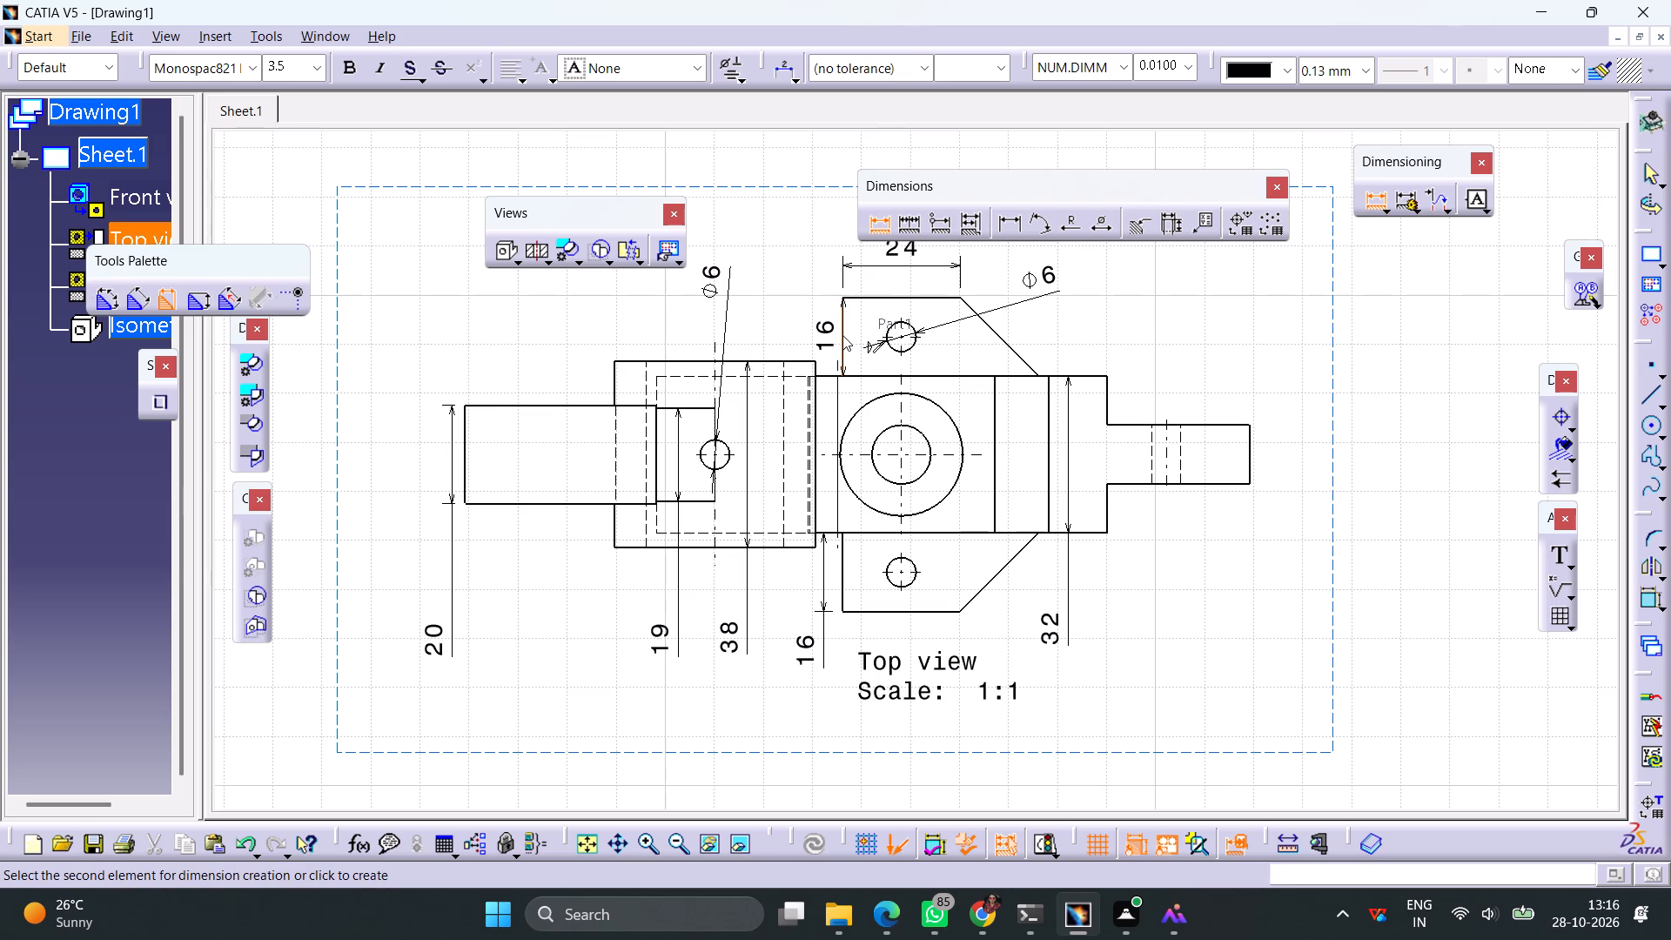
{"action": "left_click", "coordinate": [815, 369]}
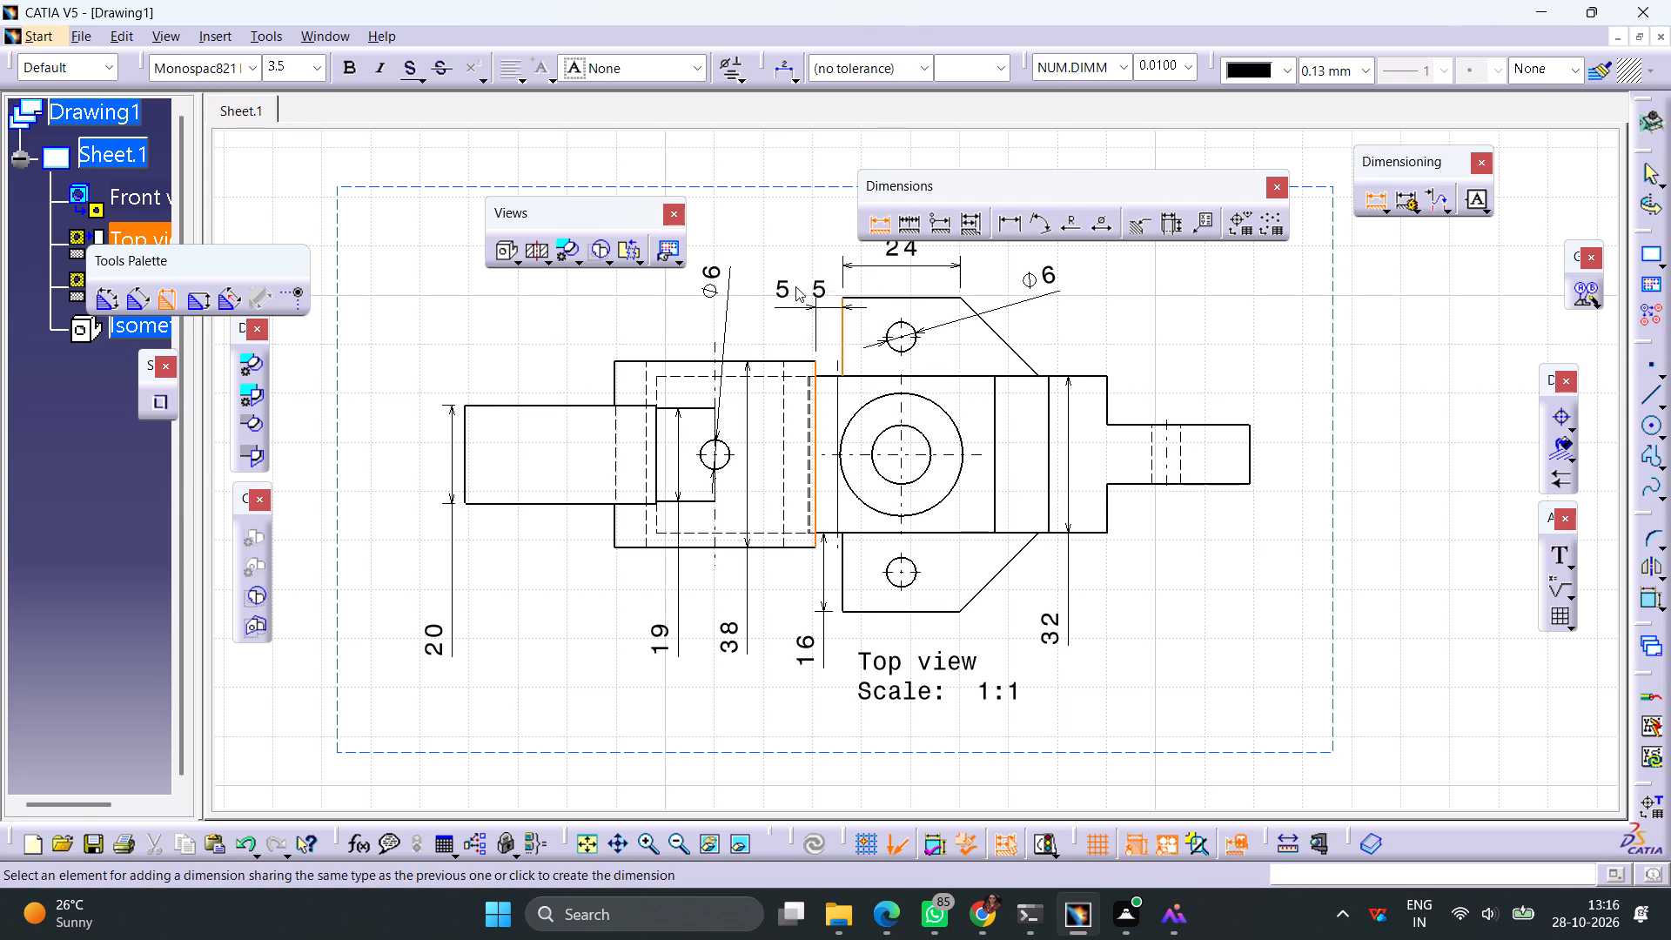
{"action": "left_click", "coordinate": [797, 245]}
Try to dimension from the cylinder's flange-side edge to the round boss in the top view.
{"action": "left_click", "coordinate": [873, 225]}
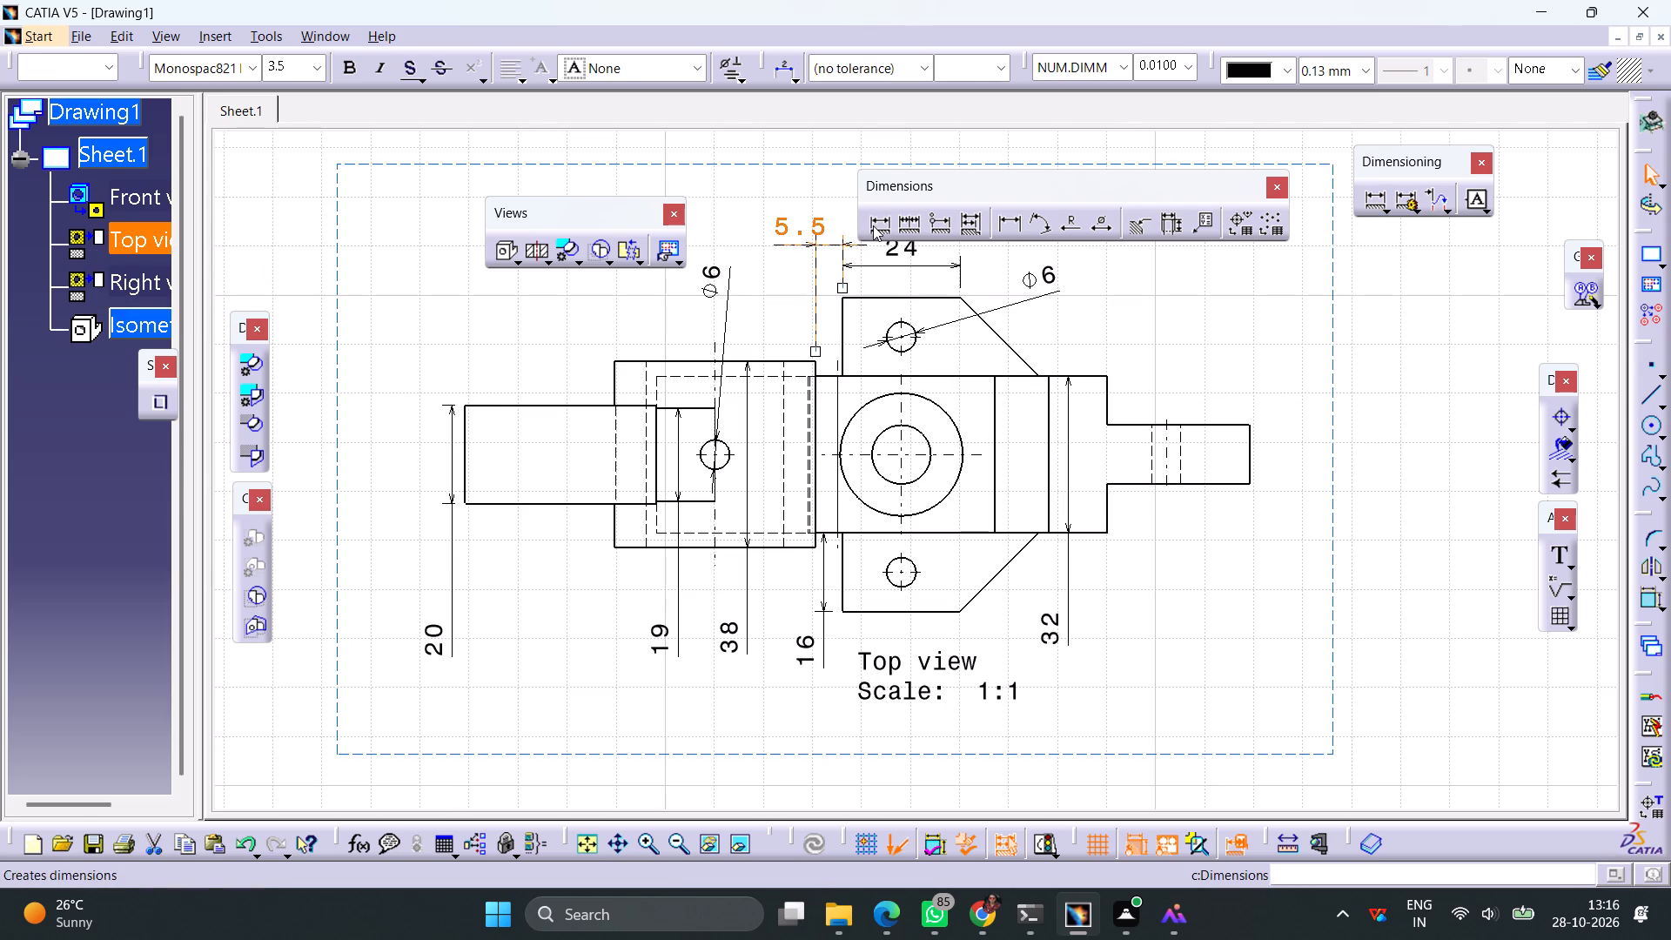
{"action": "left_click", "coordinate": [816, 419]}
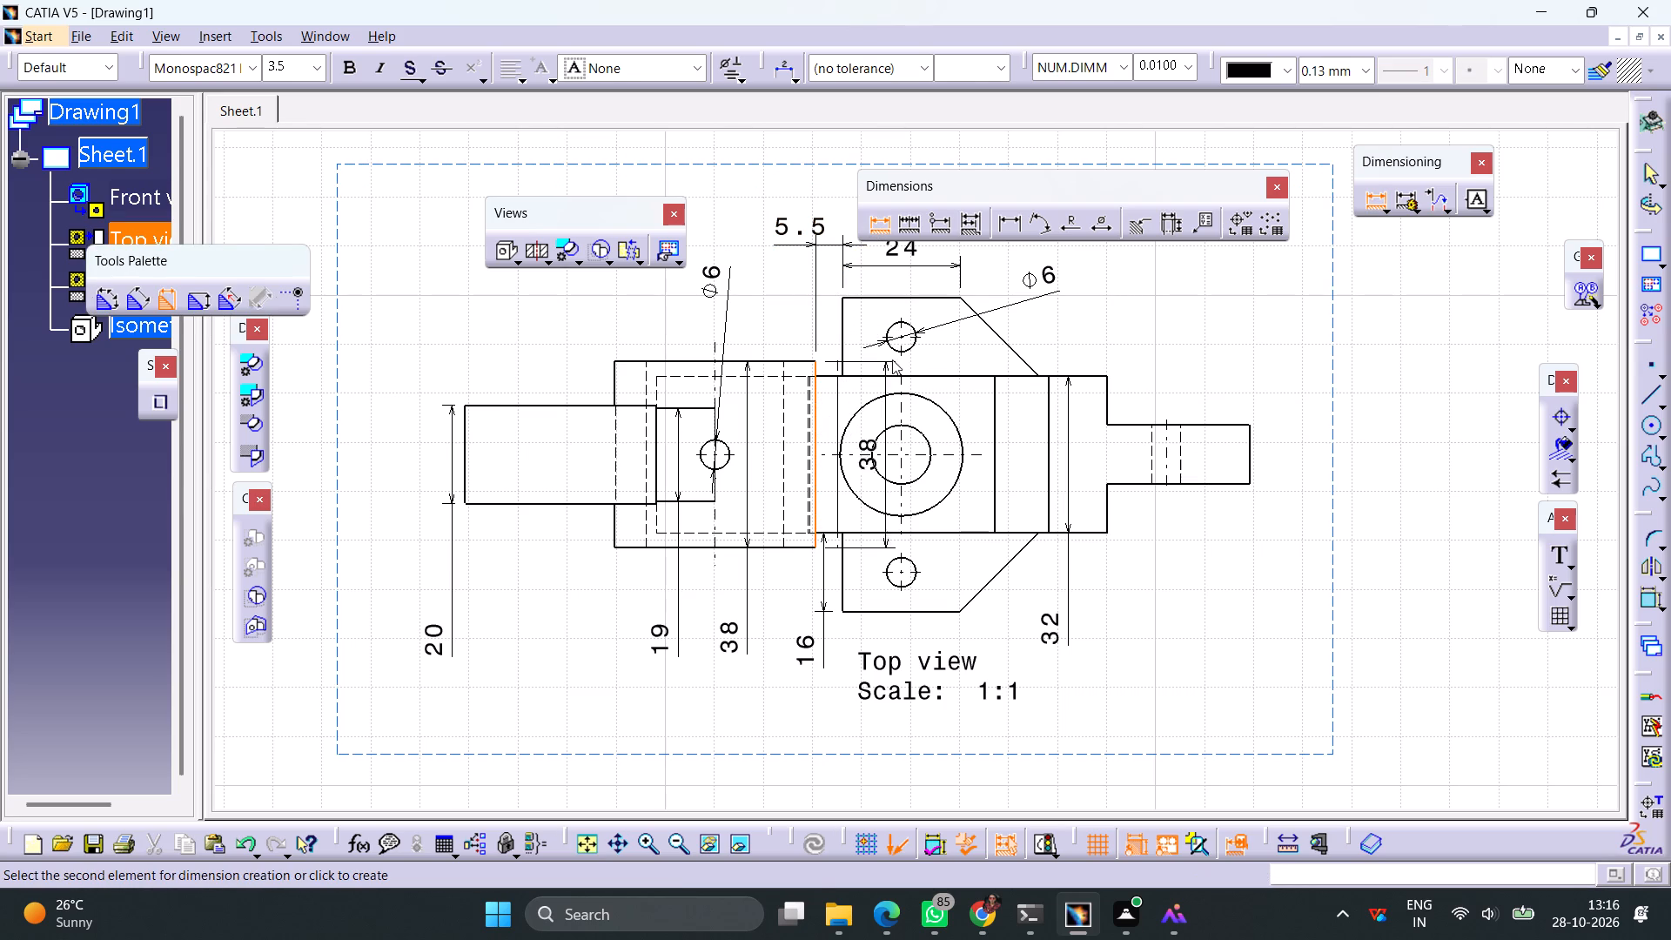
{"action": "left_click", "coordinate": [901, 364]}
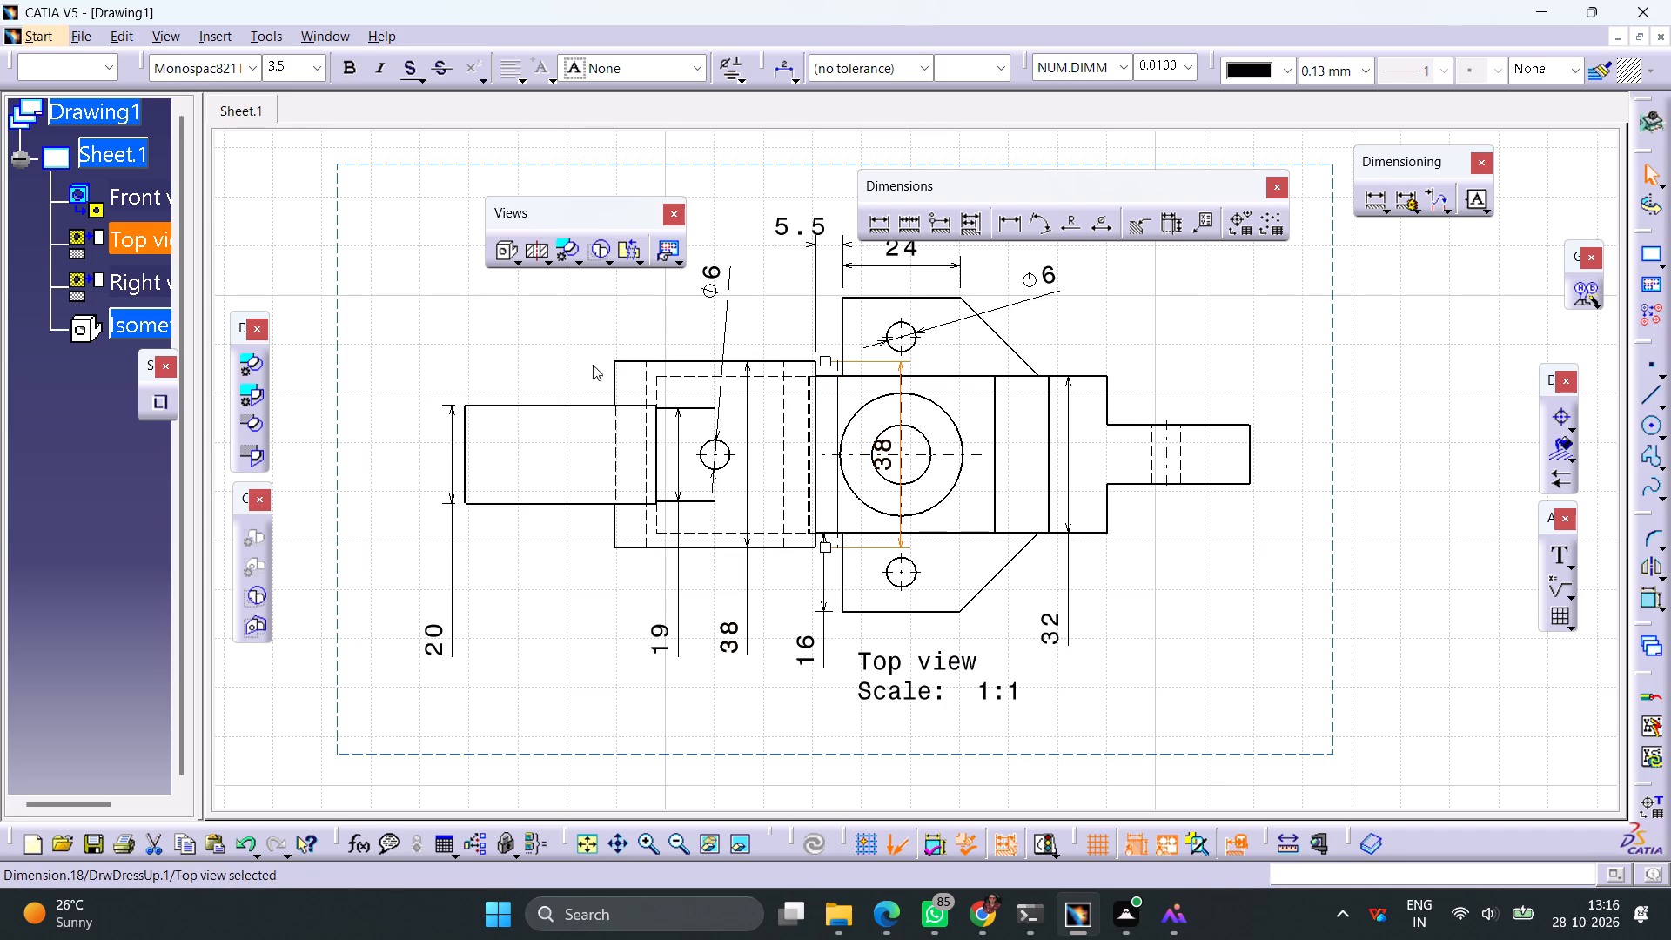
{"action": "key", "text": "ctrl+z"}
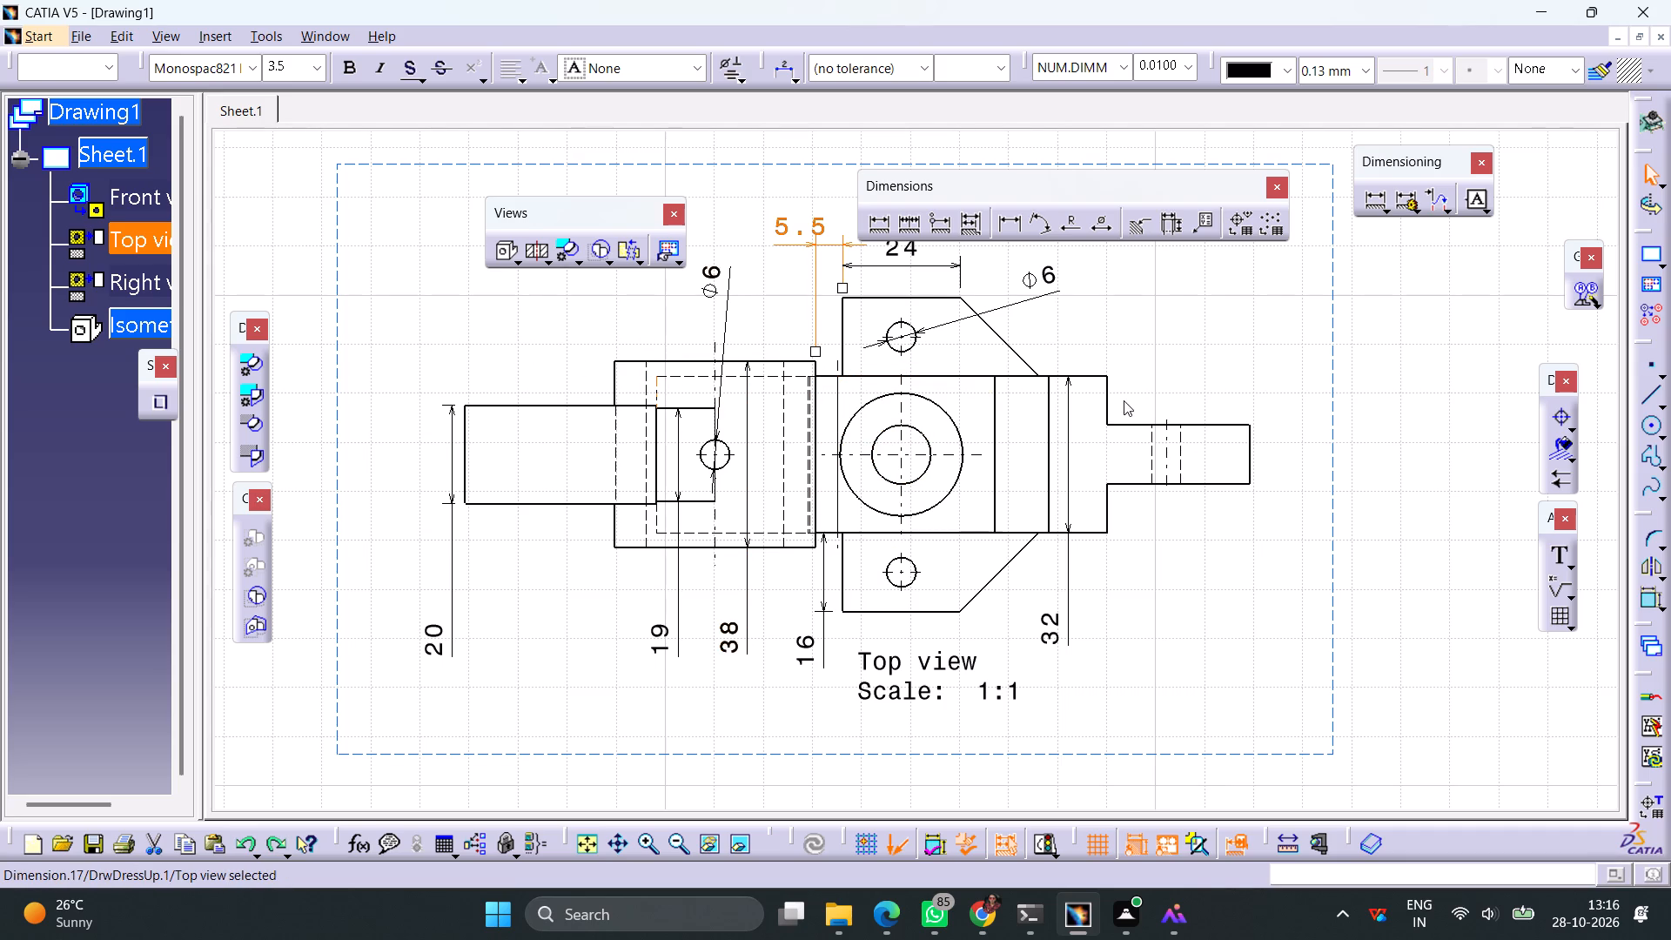
Dimension the horizontal distance from the cylinder's flange-side edge to the boss centre, placed above the other top-view dimensions.
{"action": "middle_click_drag", "start_coordinate": [1124, 400], "coordinate": [1122, 438], "text": "ctrl"}
{"action": "left_click", "coordinate": [872, 227]}
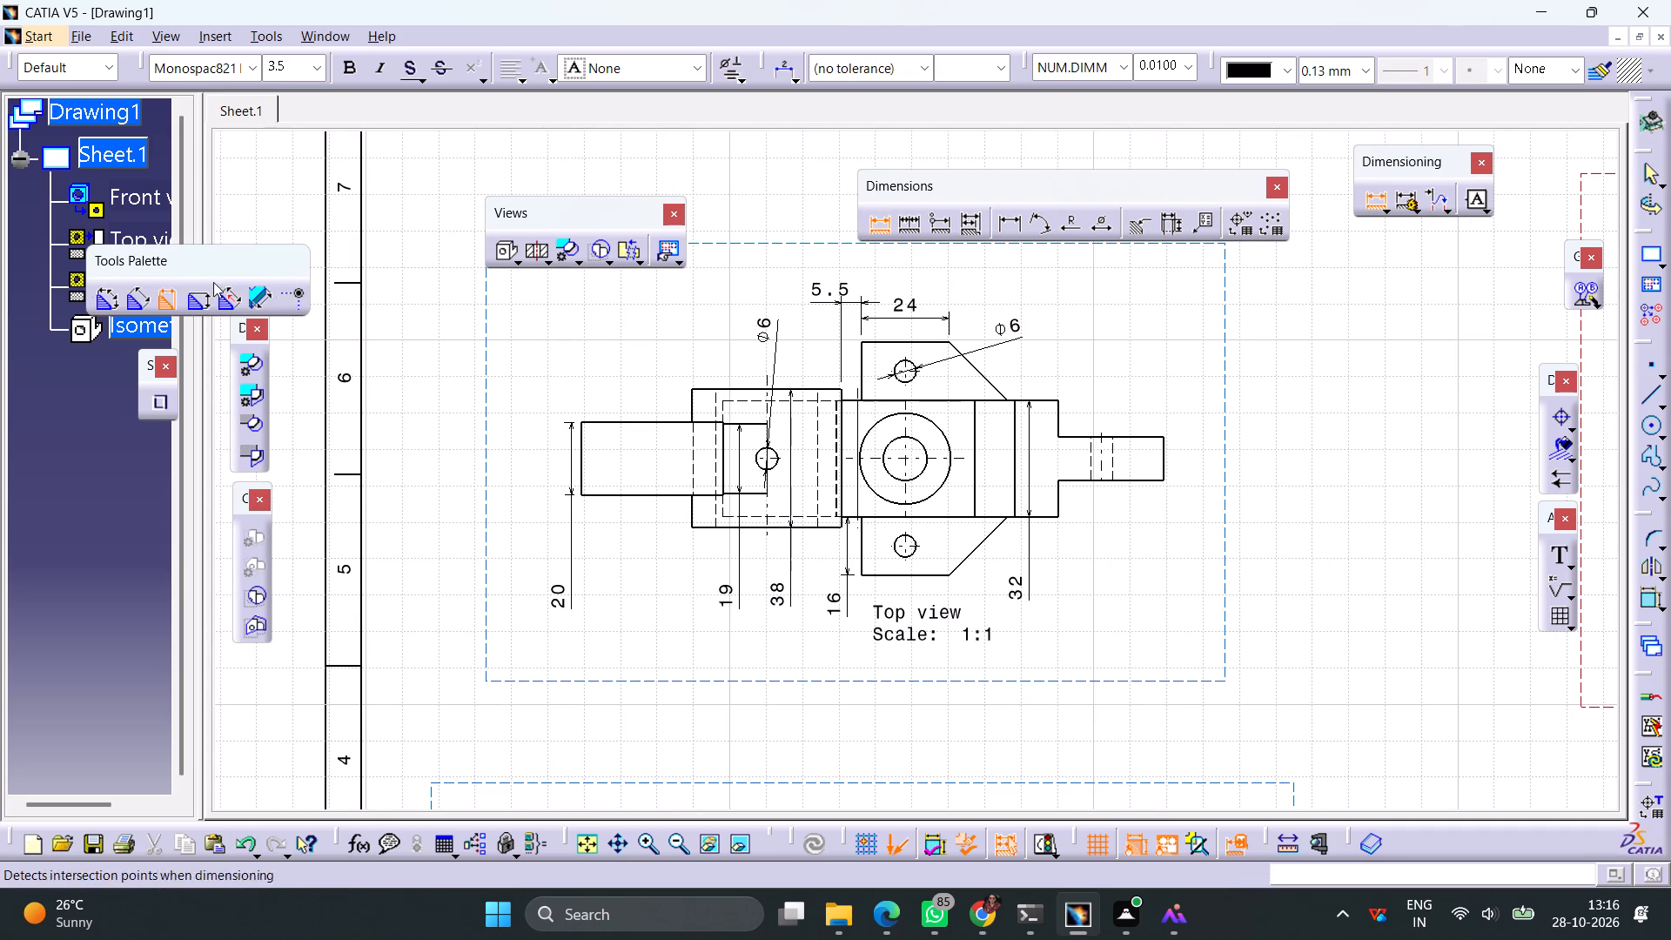
{"action": "left_click", "coordinate": [104, 299]}
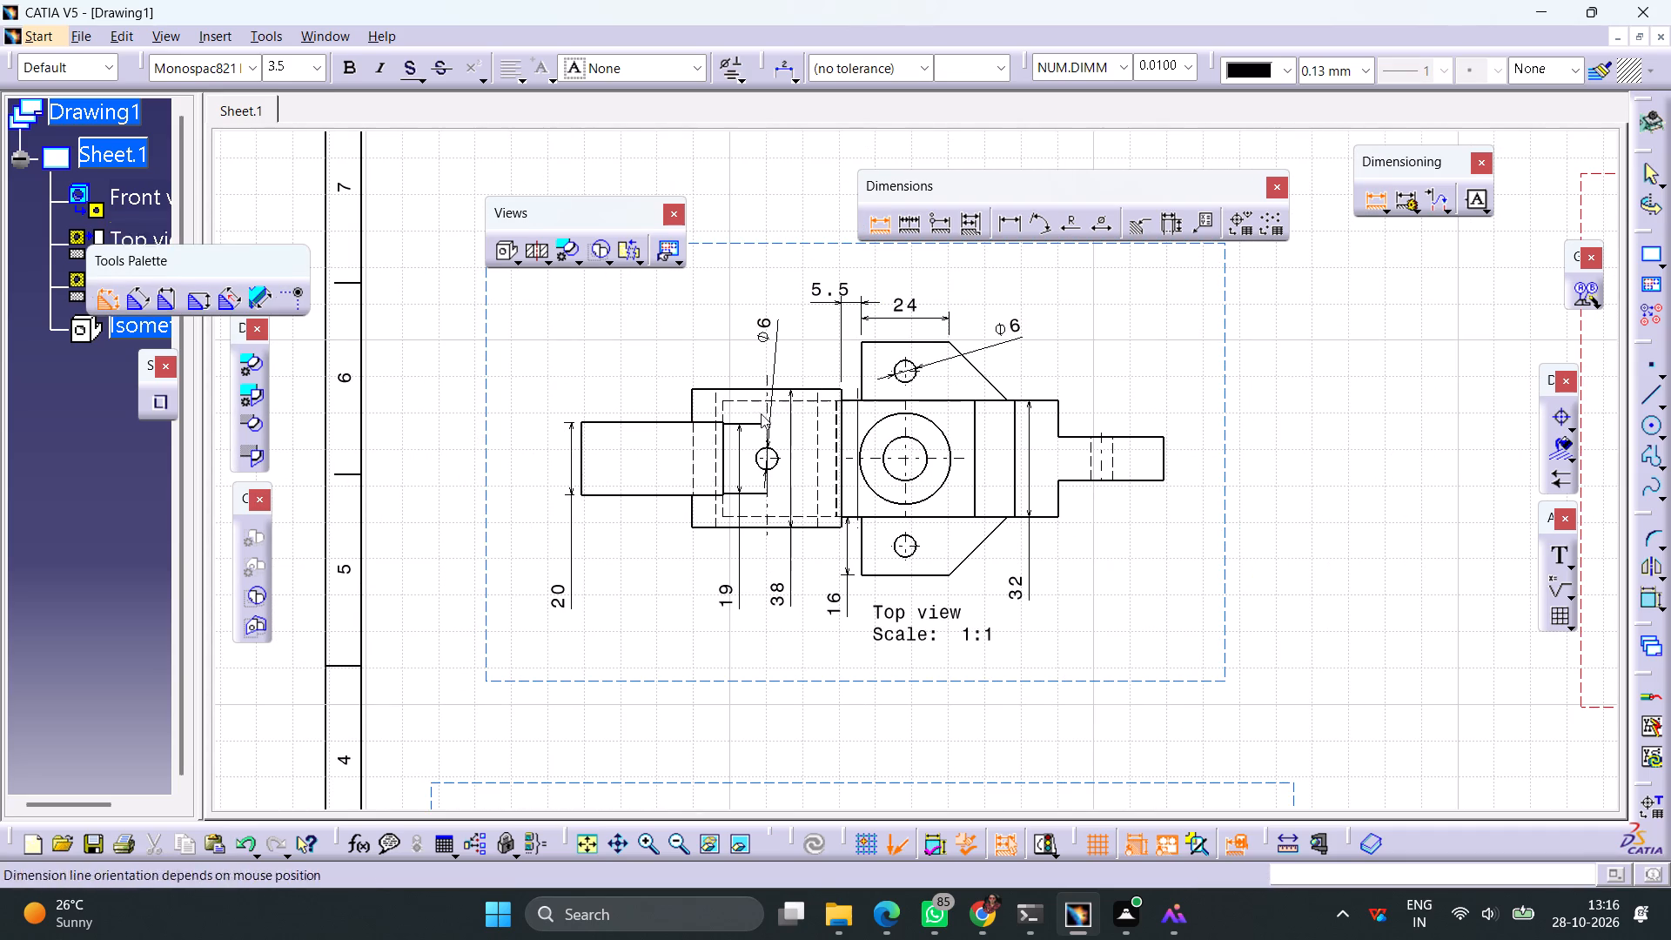
{"action": "left_click", "coordinate": [842, 406]}
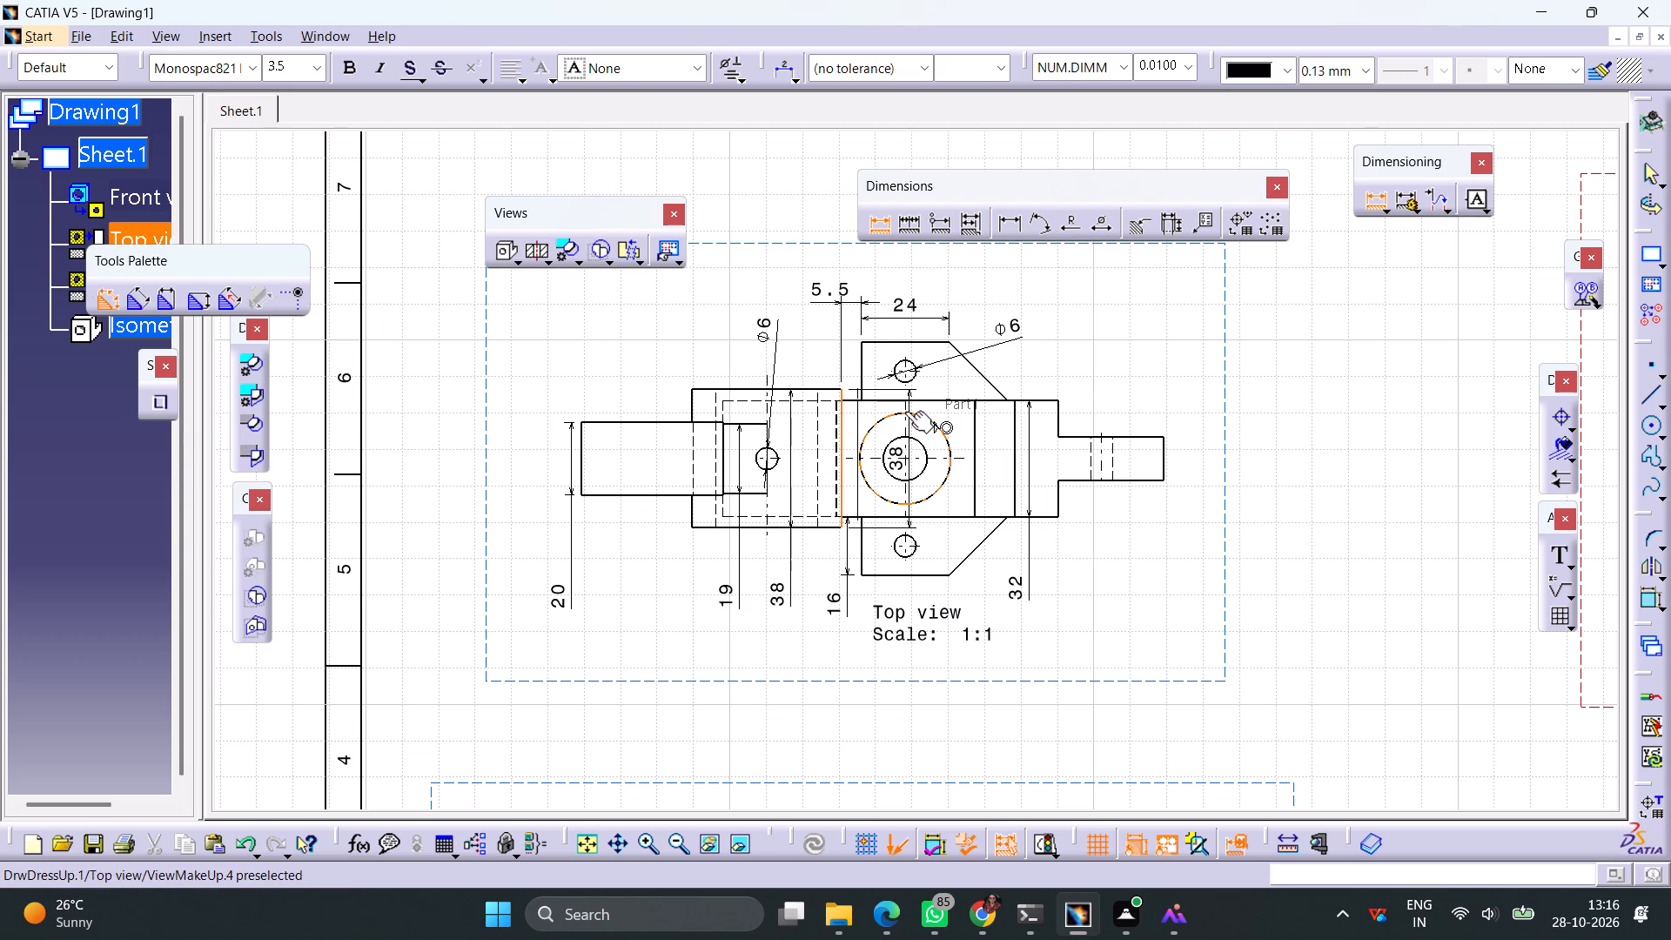
{"action": "left_click", "coordinate": [905, 411]}
{"action": "left_click", "coordinate": [871, 273]}
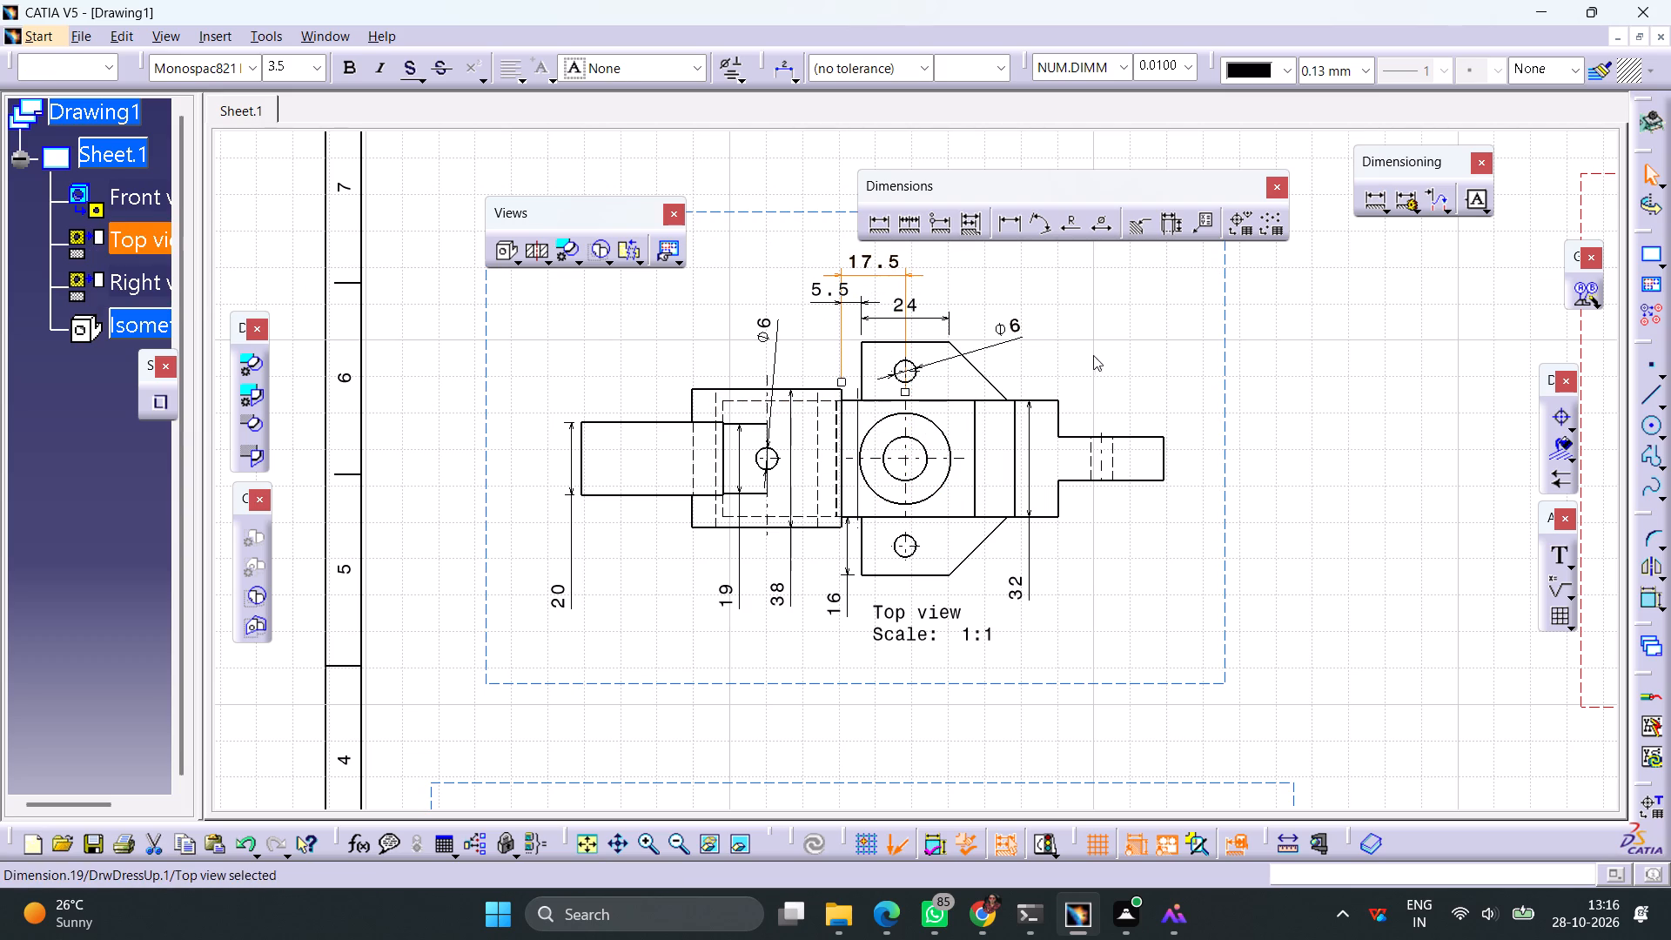
{"action": "left_click", "coordinate": [1123, 363]}
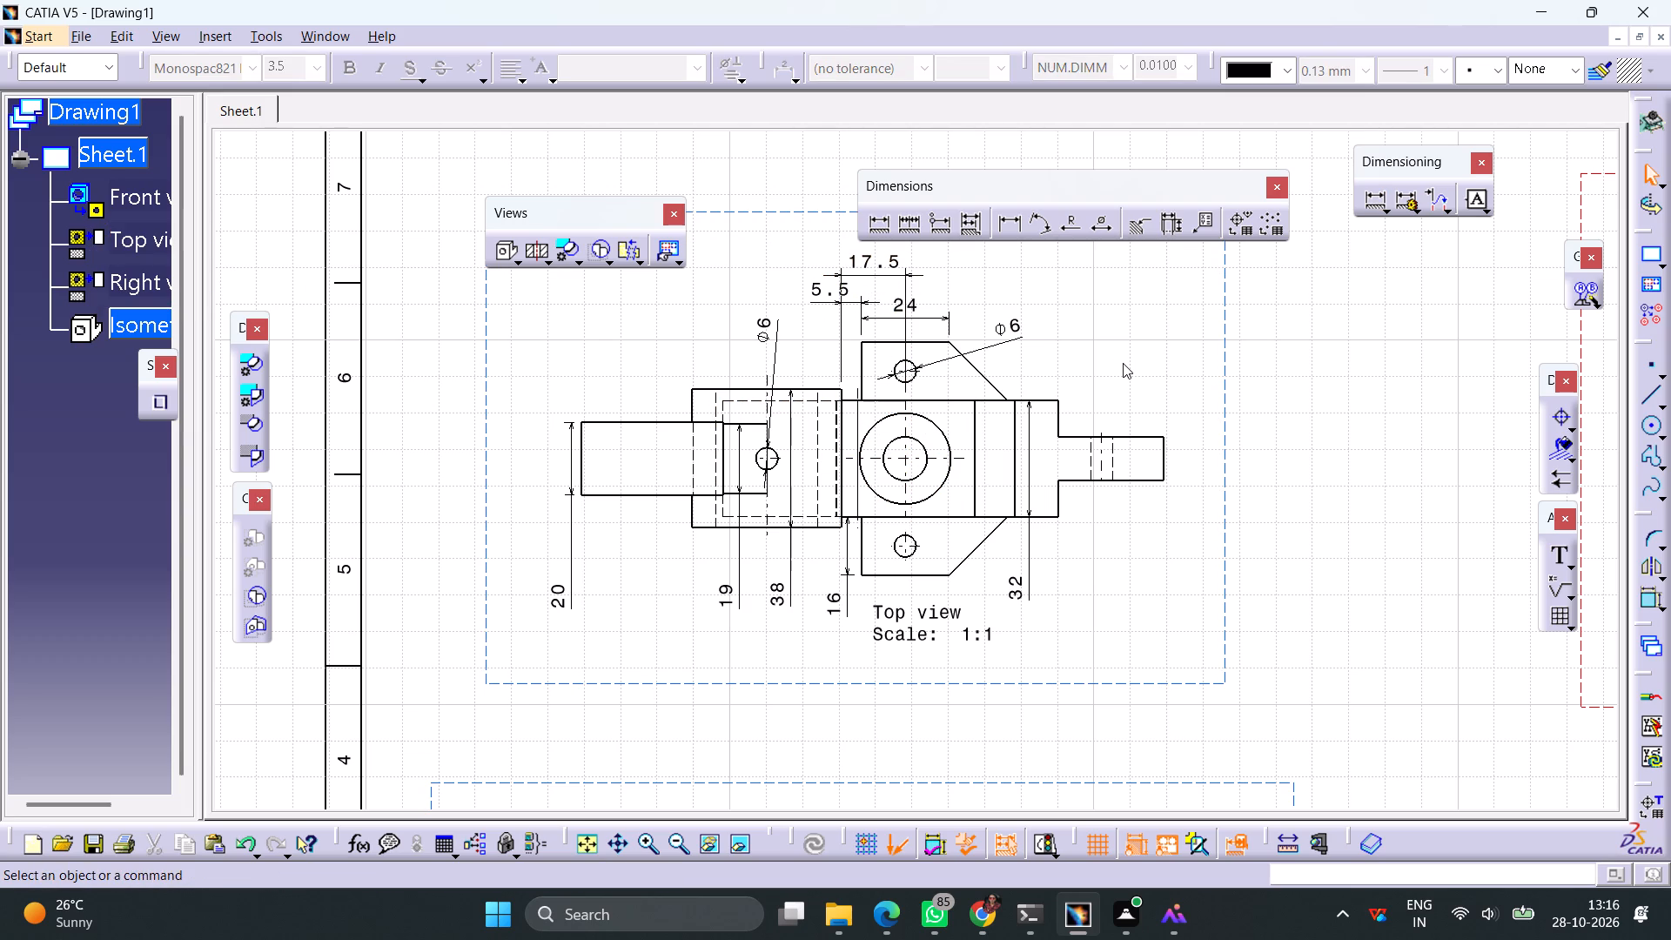
Dimension the width of the narrow end lug along its outer vertical edge in the top view, placed outside the lug.
{"action": "left_click", "coordinate": [879, 225]}
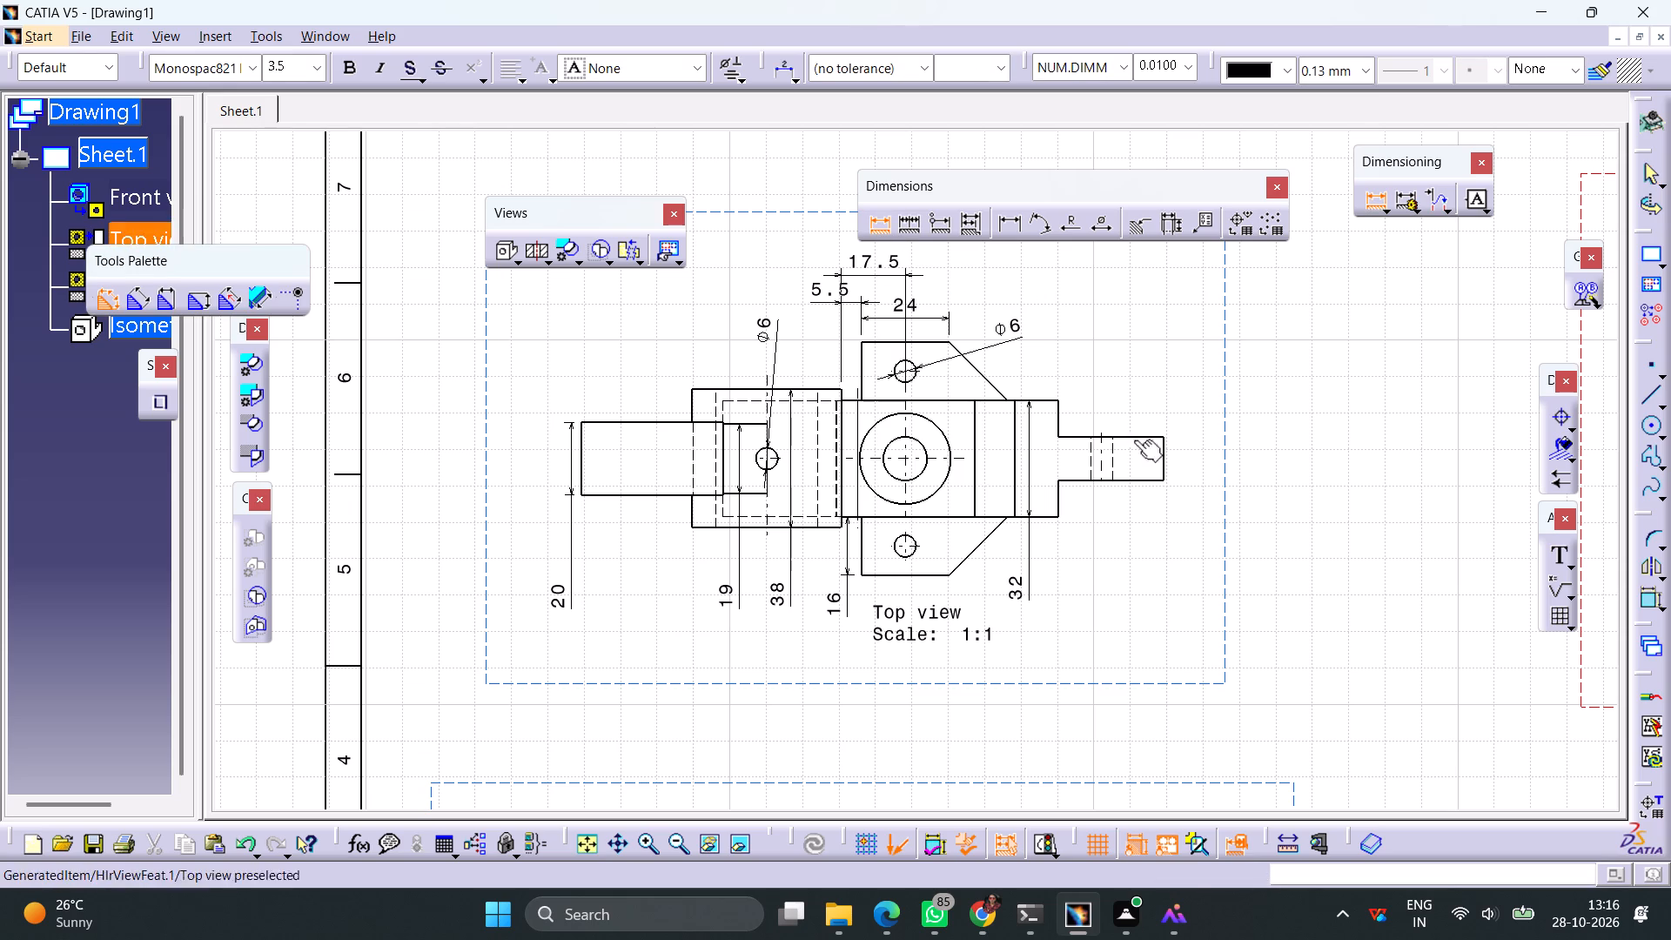
{"action": "left_click", "coordinate": [1164, 453]}
{"action": "left_click", "coordinate": [1198, 465]}
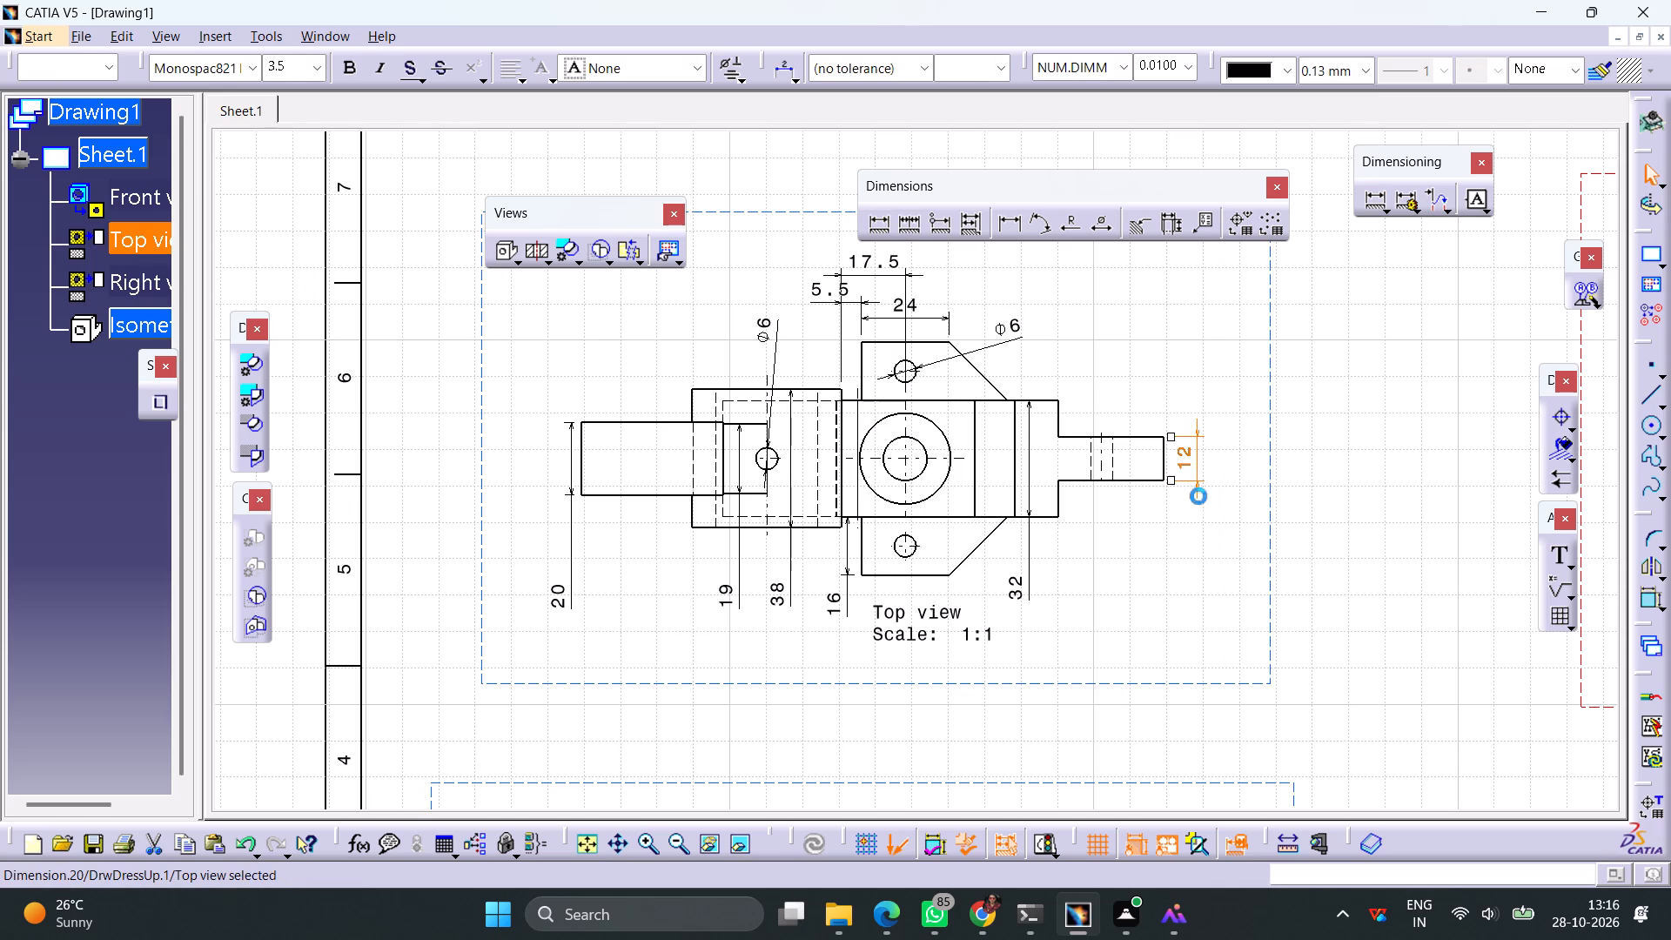
Add a diameter dimension to the boss's outer circle in the top view, placed diagonally above the base.
{"action": "middle_click_drag", "start_coordinate": [1198, 525], "coordinate": [1191, 589], "text": "ctrl"}
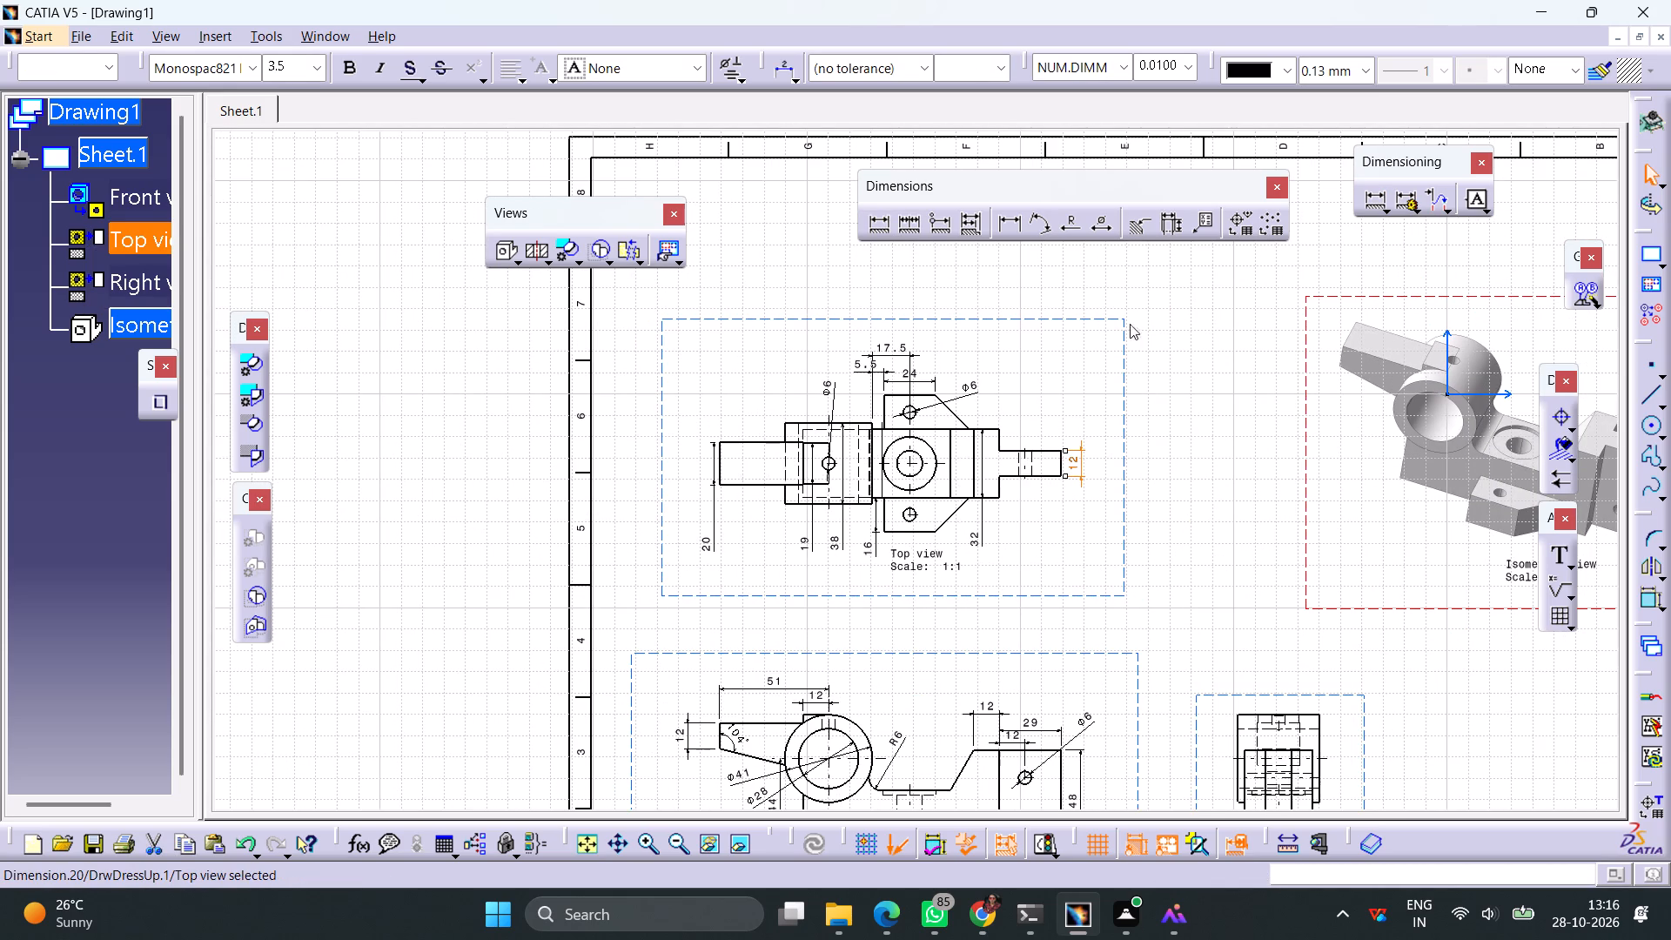
{"action": "left_click", "coordinate": [1111, 222]}
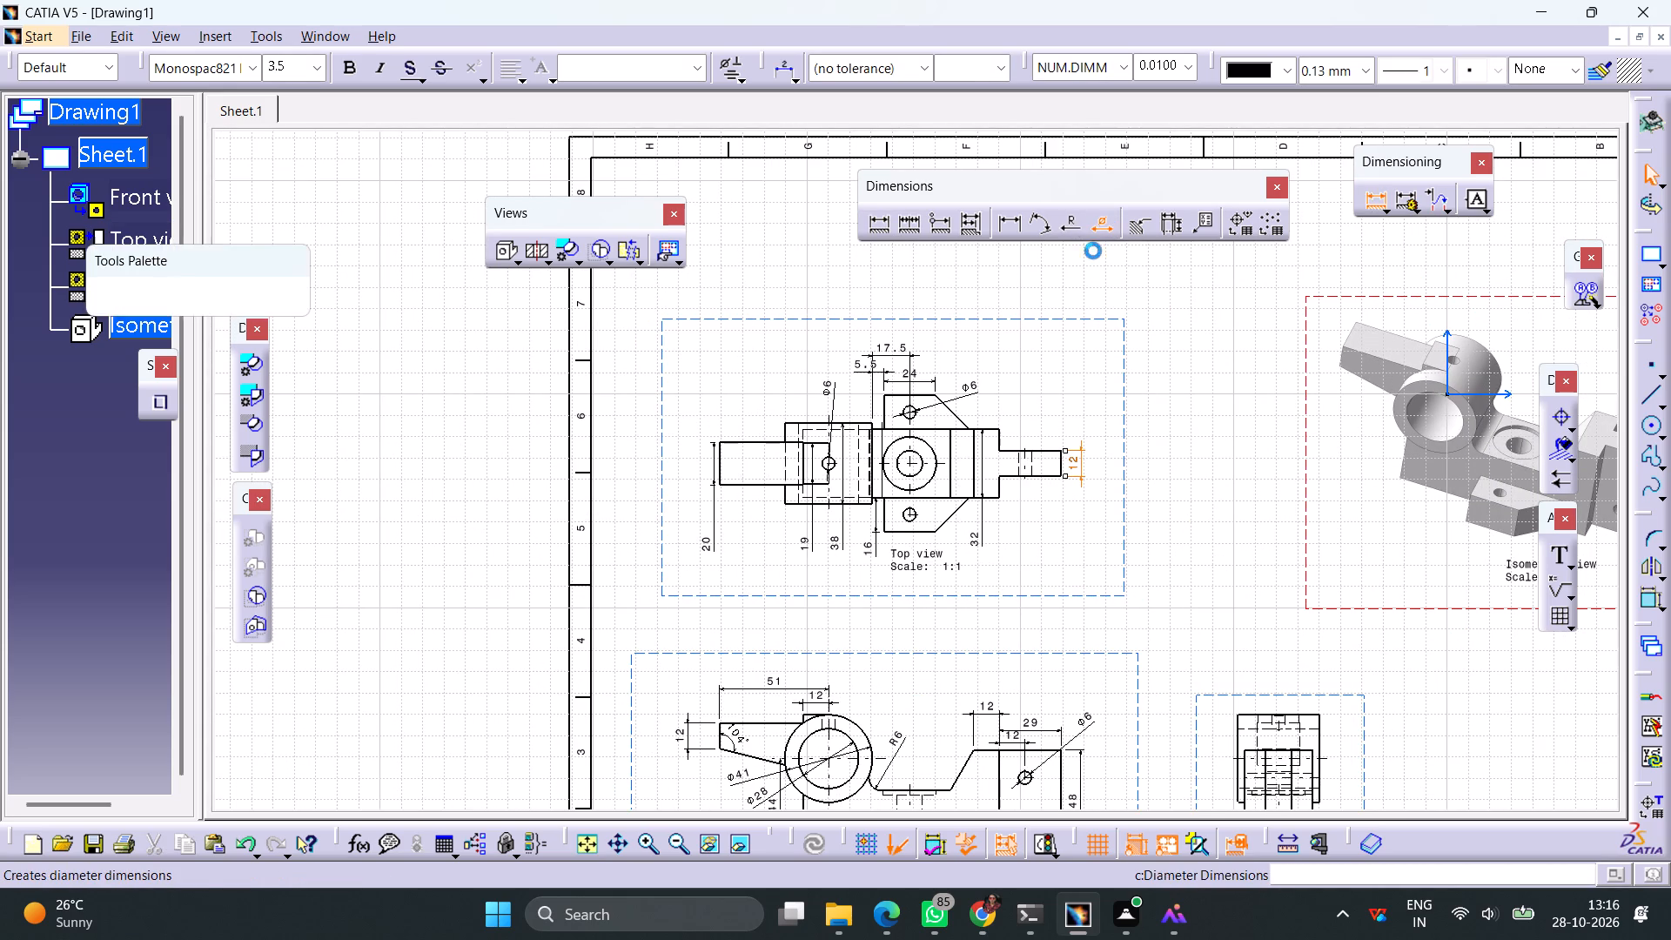
{"action": "left_click", "coordinate": [936, 473]}
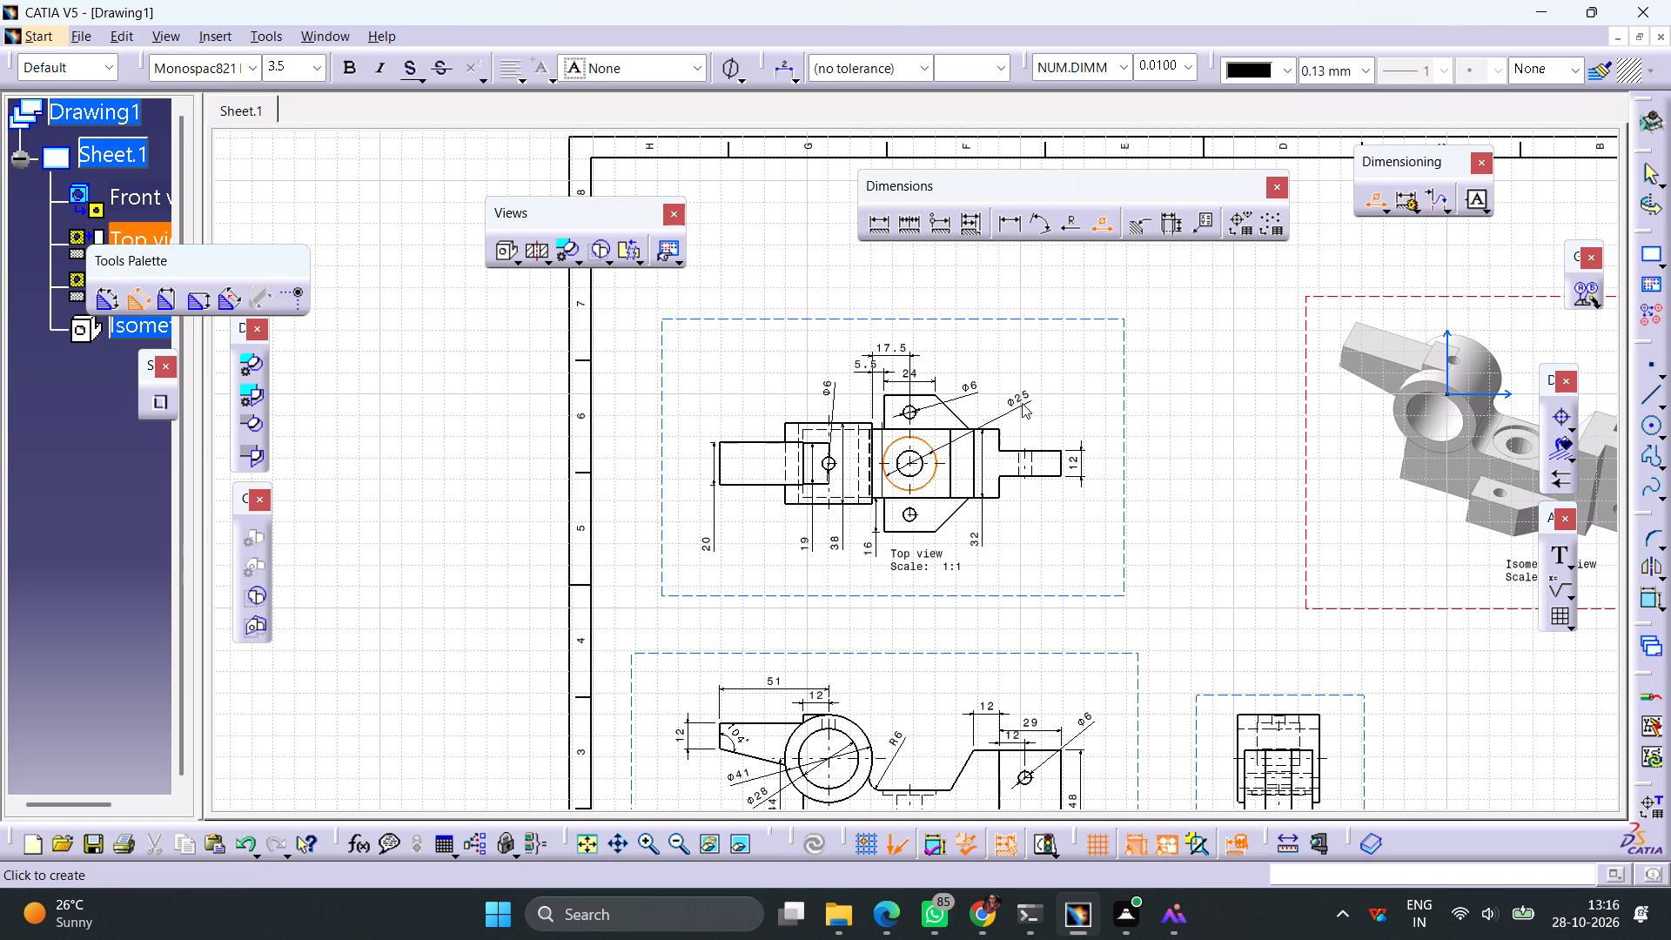
{"action": "left_click", "coordinate": [1024, 383]}
Add a diameter dimension to the boss's inner hole in the top view, placed just below the outer circle's diameter.
{"action": "left_click", "coordinate": [1100, 236]}
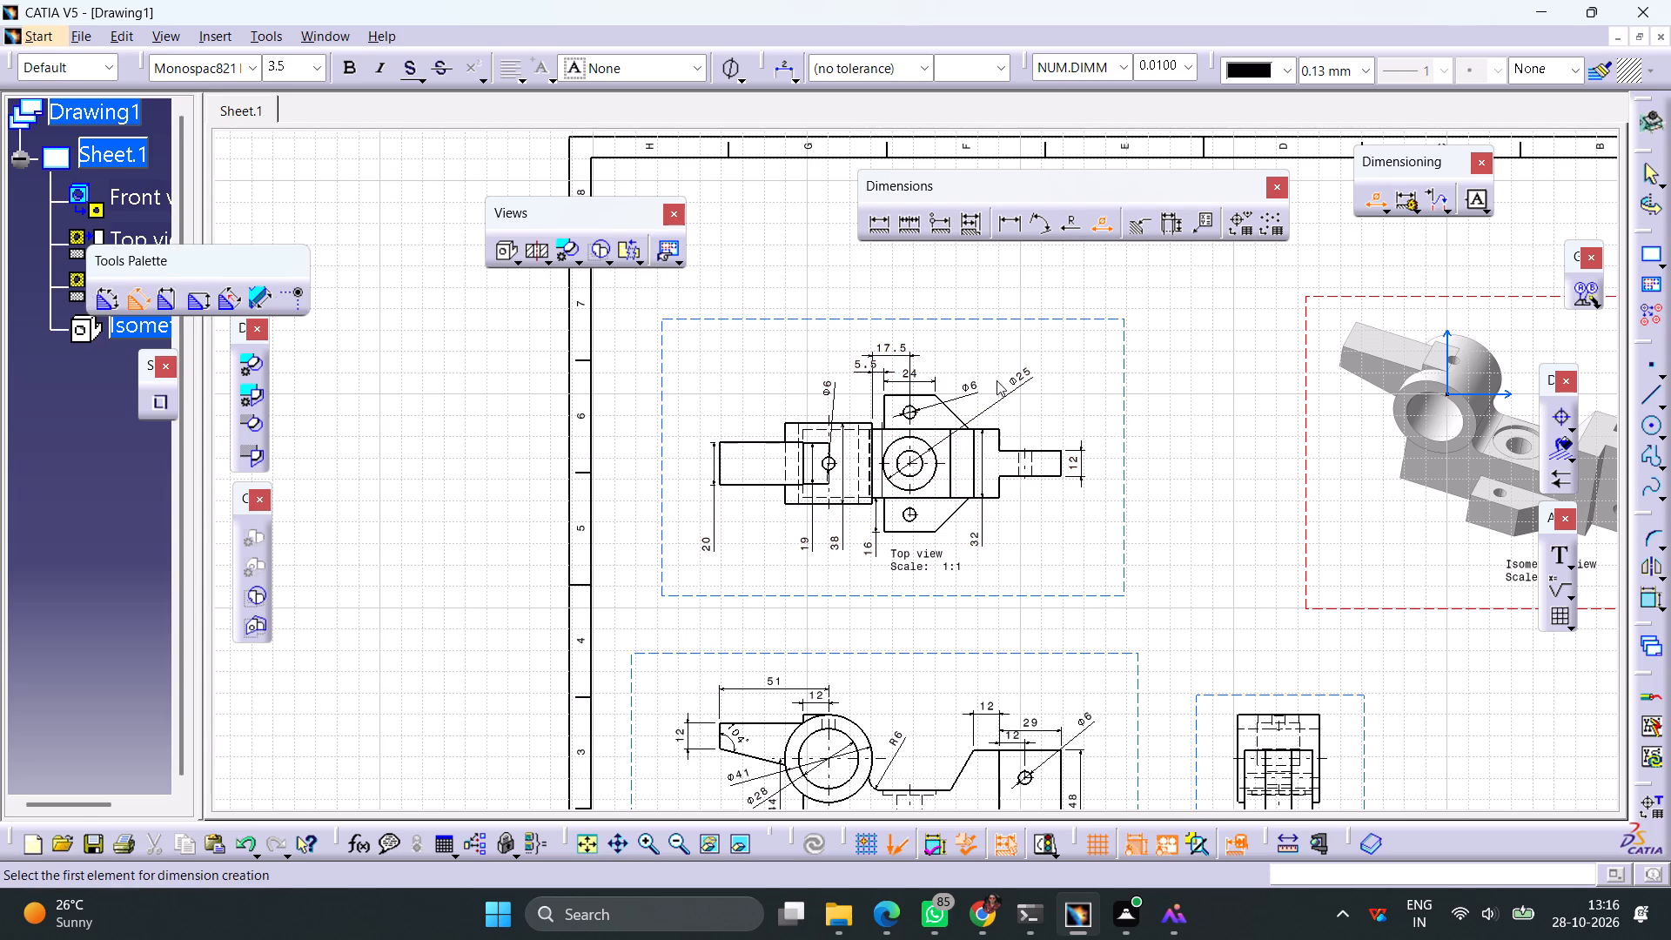
{"action": "left_click", "coordinate": [917, 473]}
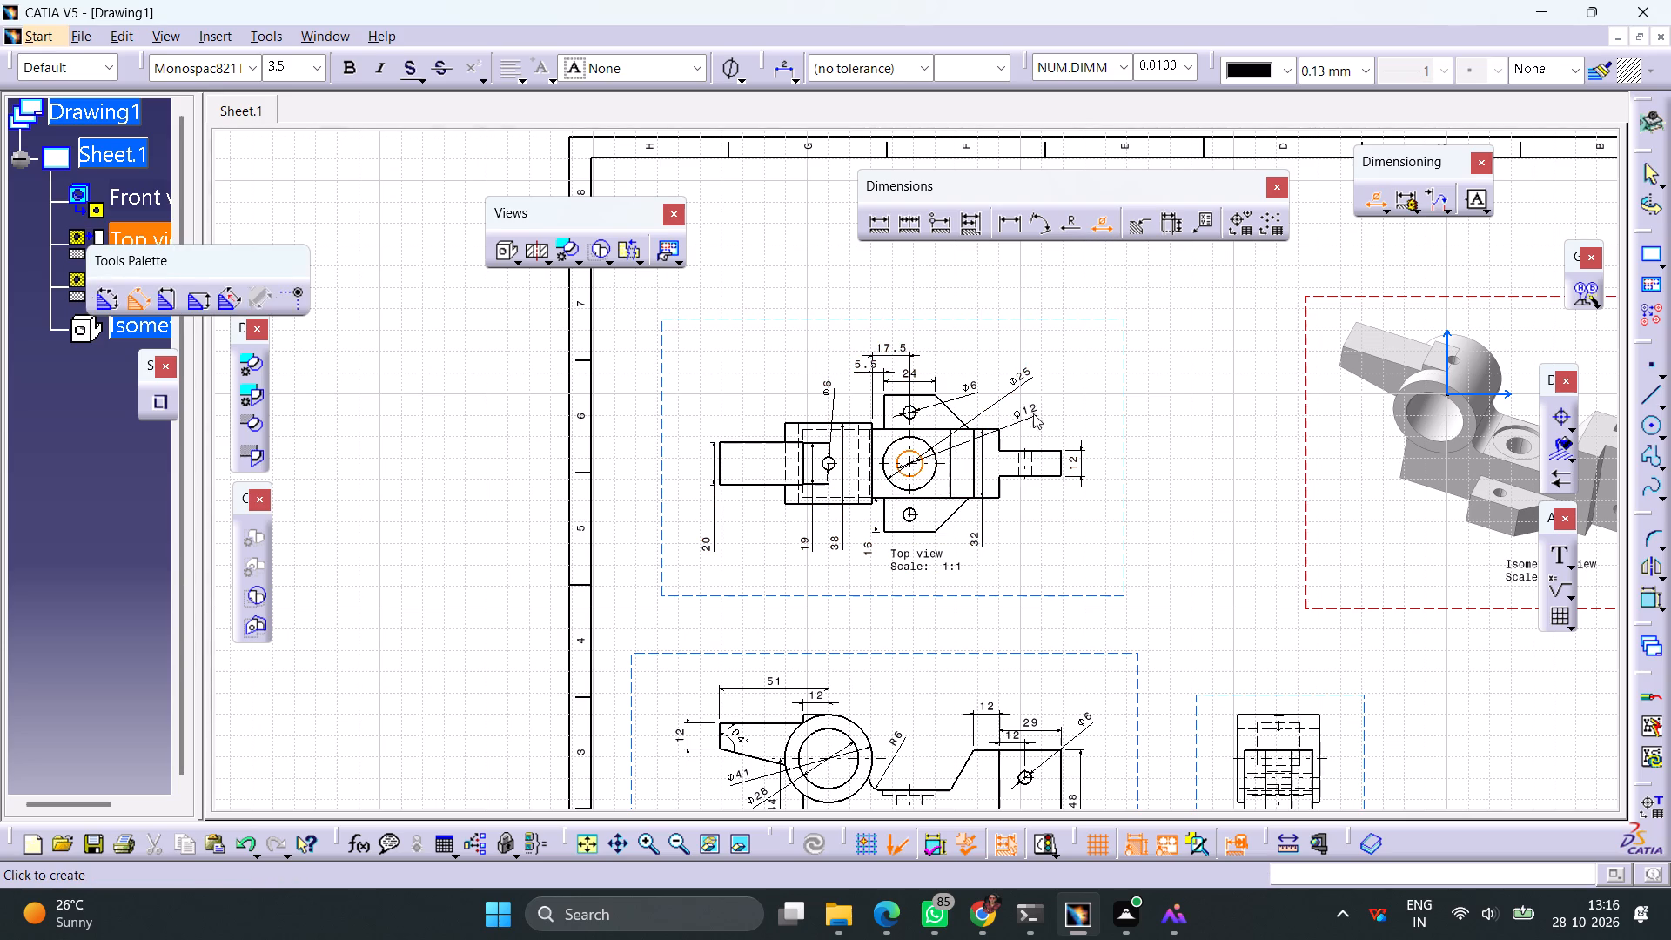
{"action": "left_click", "coordinate": [1051, 406]}
Hide the grid and the view frames on the drawing sheet.
{"action": "middle_click_drag", "start_coordinate": [1165, 476], "coordinate": [1162, 518], "text": "ctrl"}
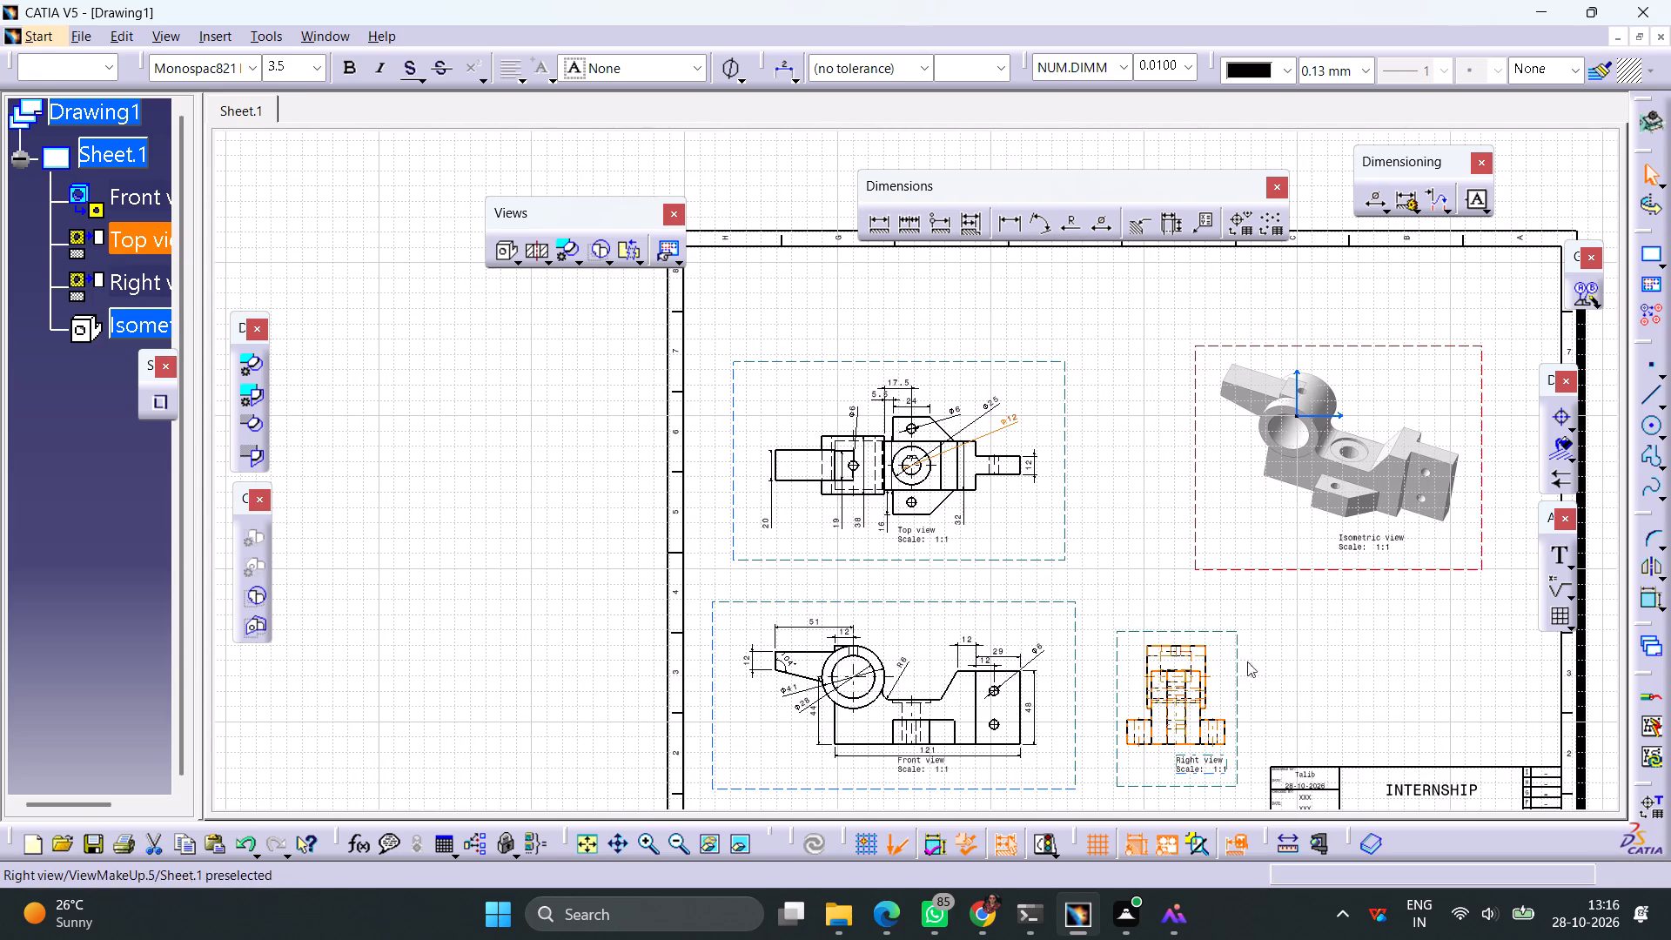
{"action": "middle_click_drag", "start_coordinate": [1298, 668], "coordinate": [1218, 595]}
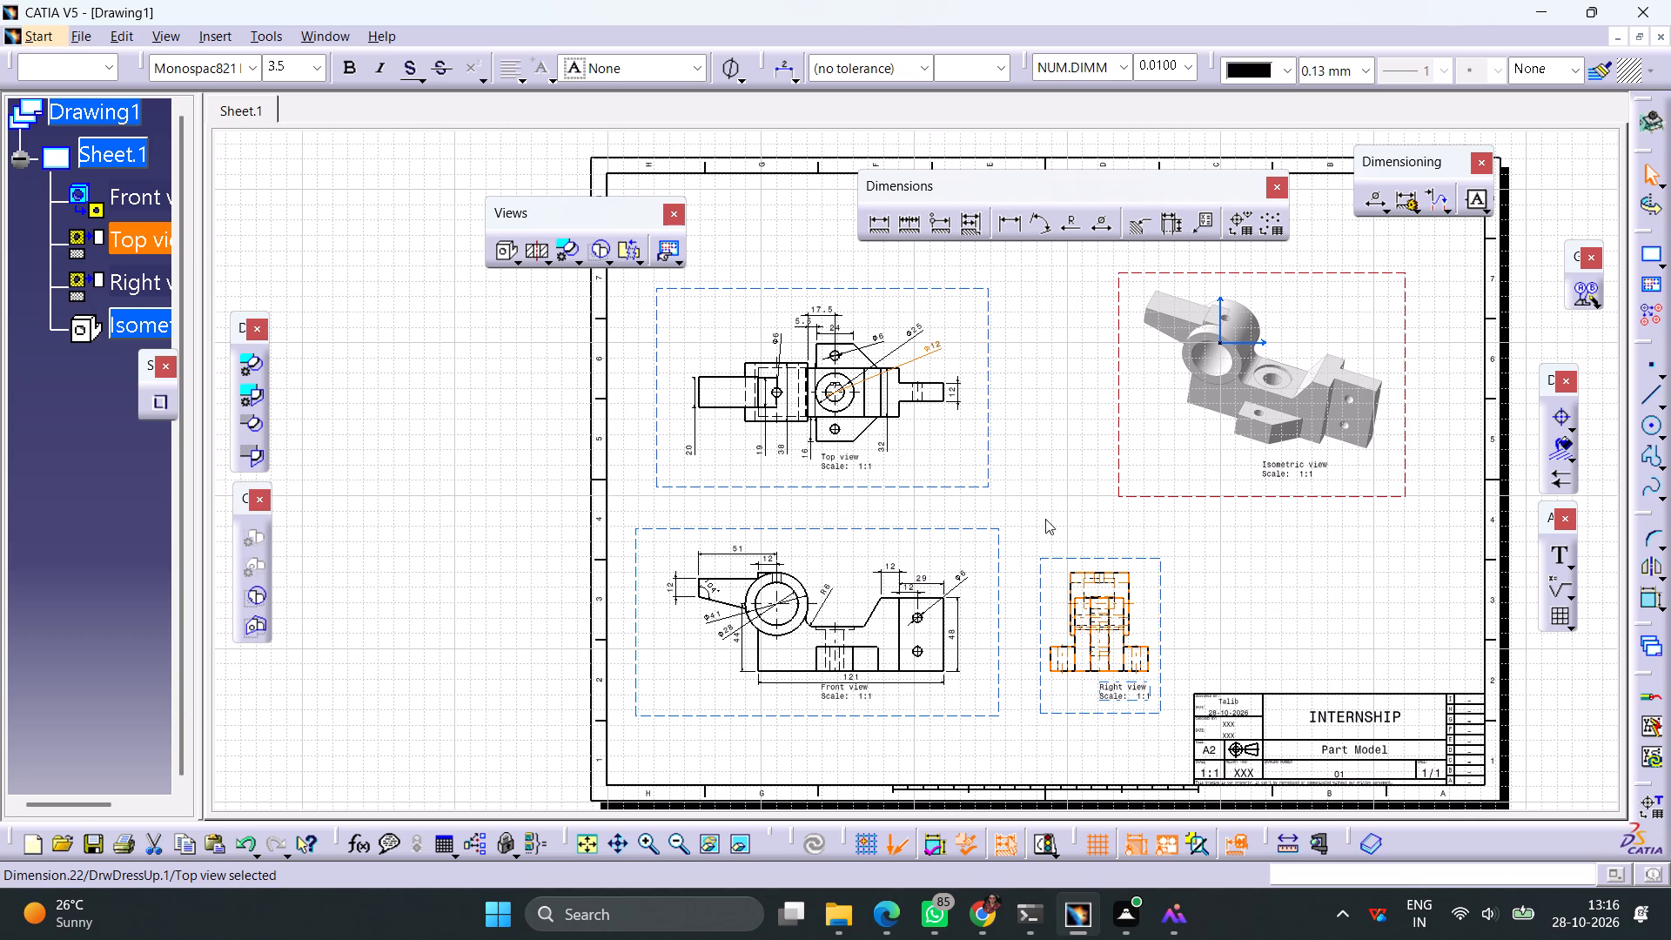
{"action": "left_click", "coordinate": [1097, 832]}
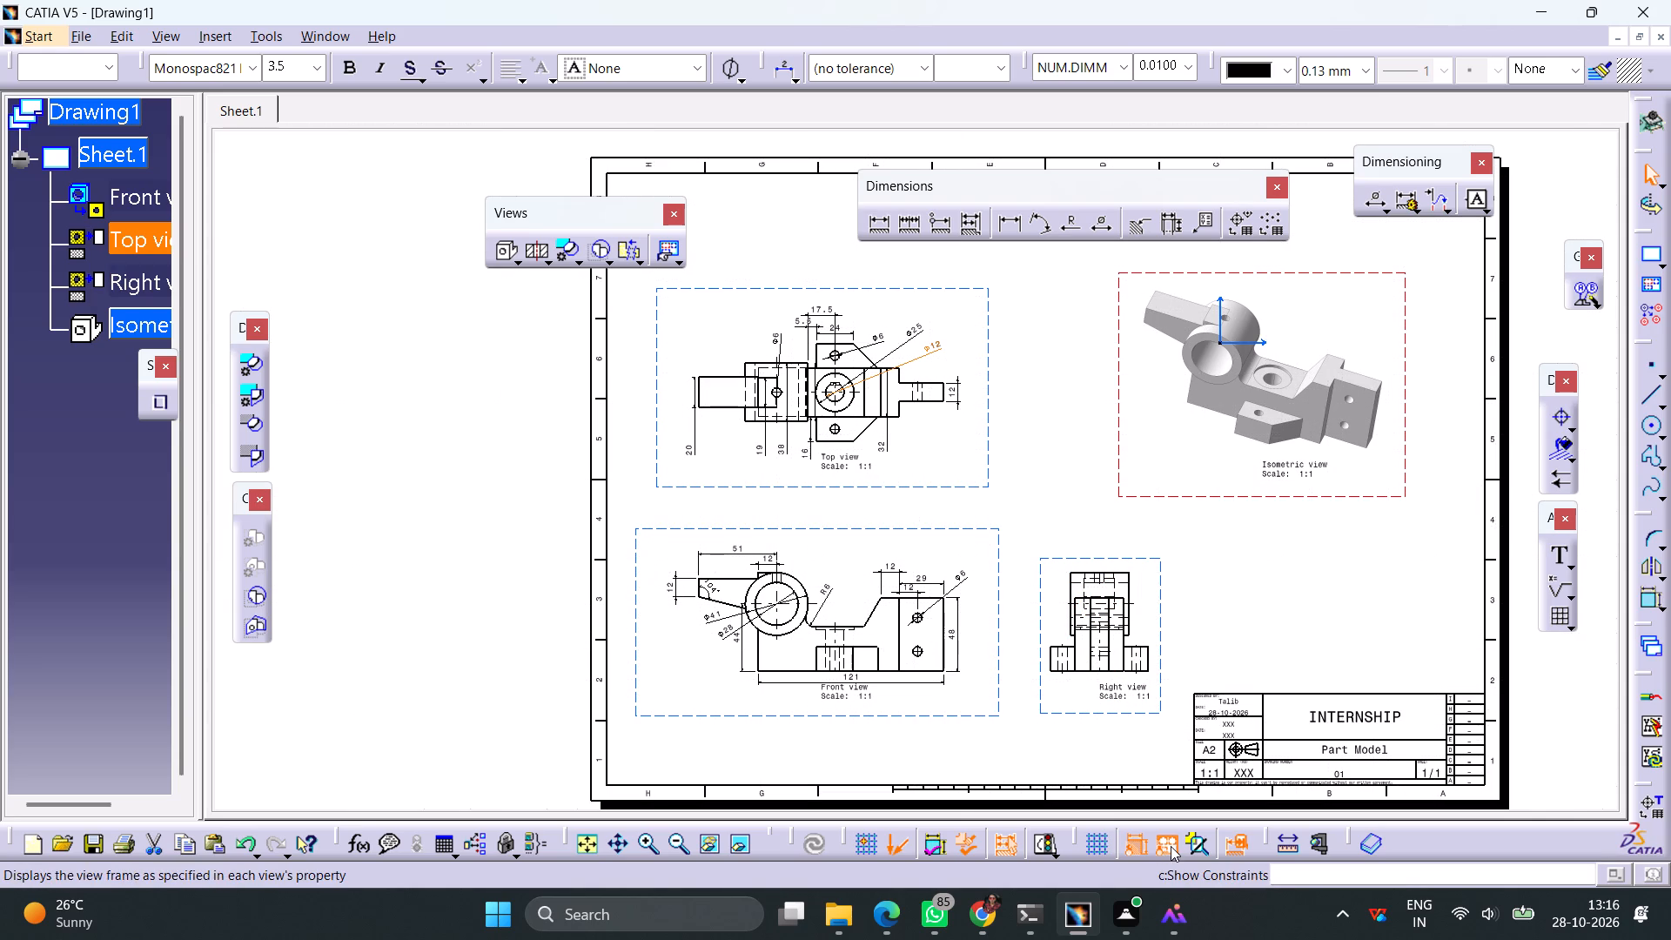
{"action": "left_click", "coordinate": [1171, 846]}
Save the drawing under the file name Drawing1.CATDrawing.
{"action": "middle_click_drag", "start_coordinate": [1079, 574], "coordinate": [1079, 616], "text": "ctrl"}
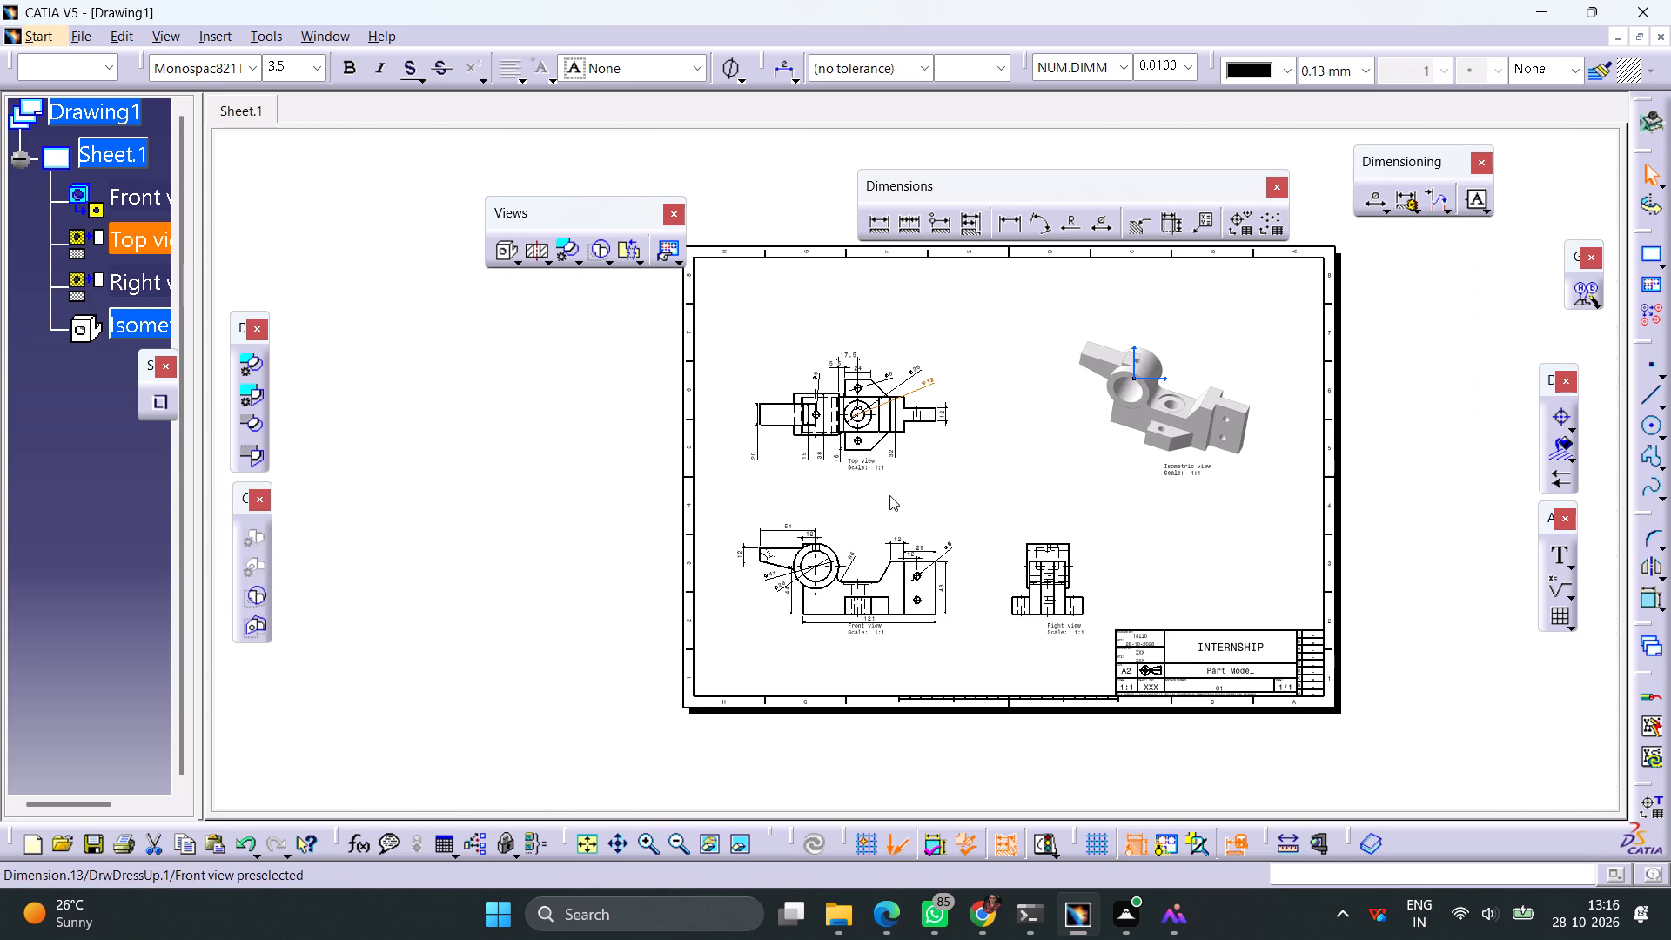
{"action": "left_click", "coordinate": [77, 37]}
{"action": "left_click", "coordinate": [170, 218]}
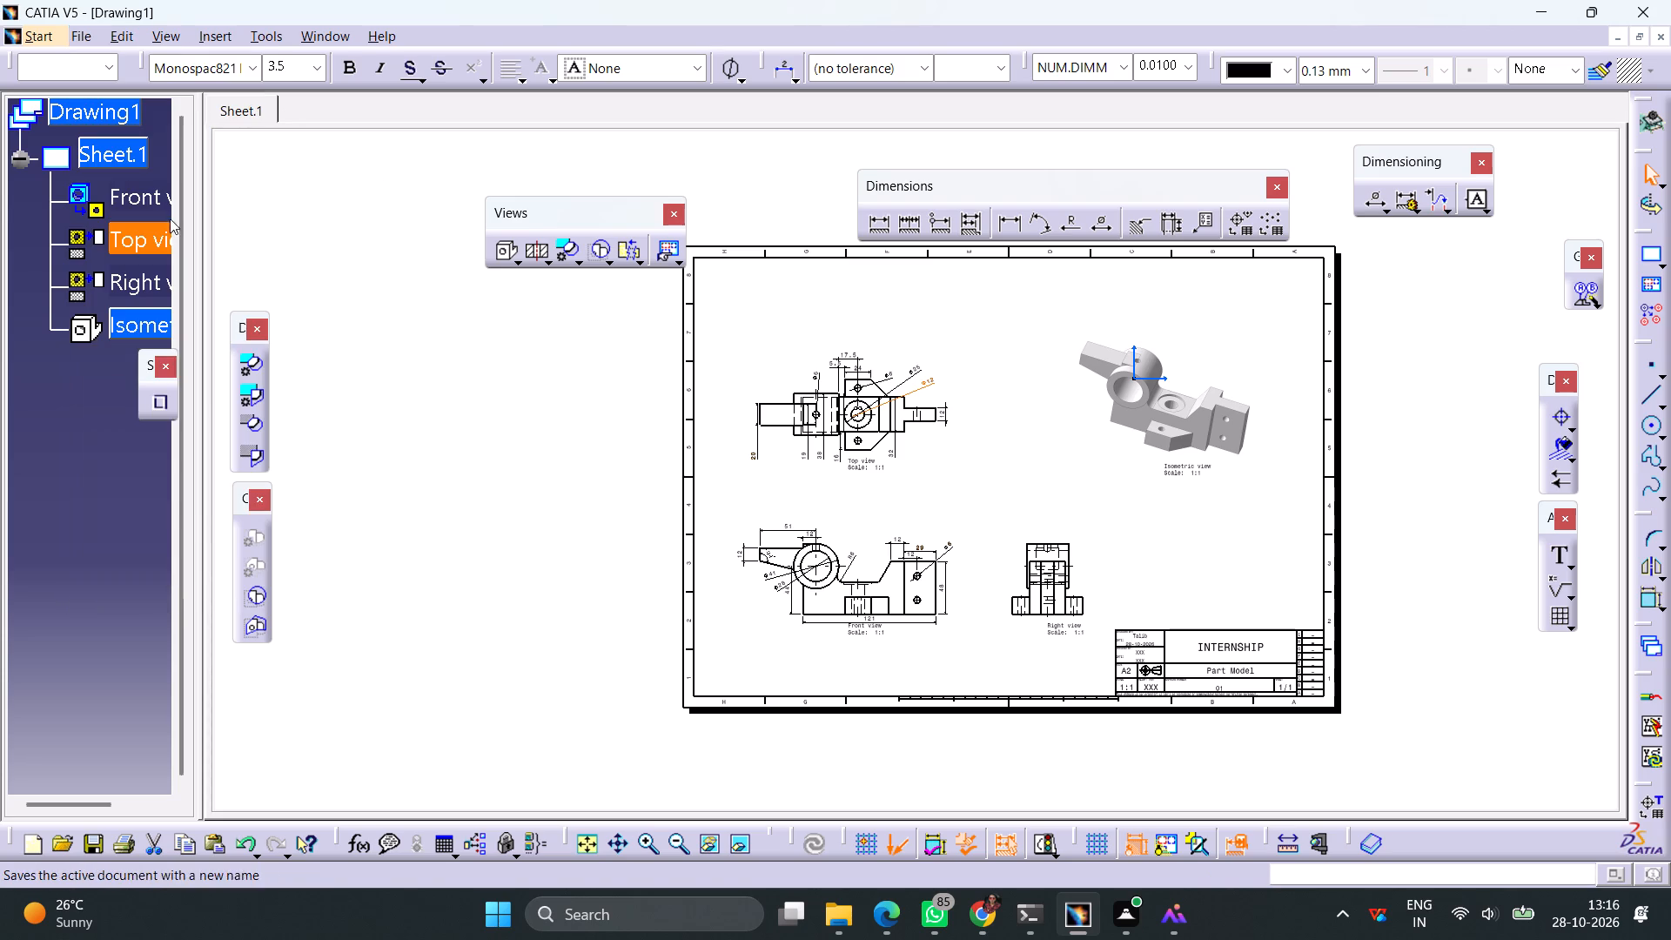
{"action": "left_click", "coordinate": [1147, 634]}
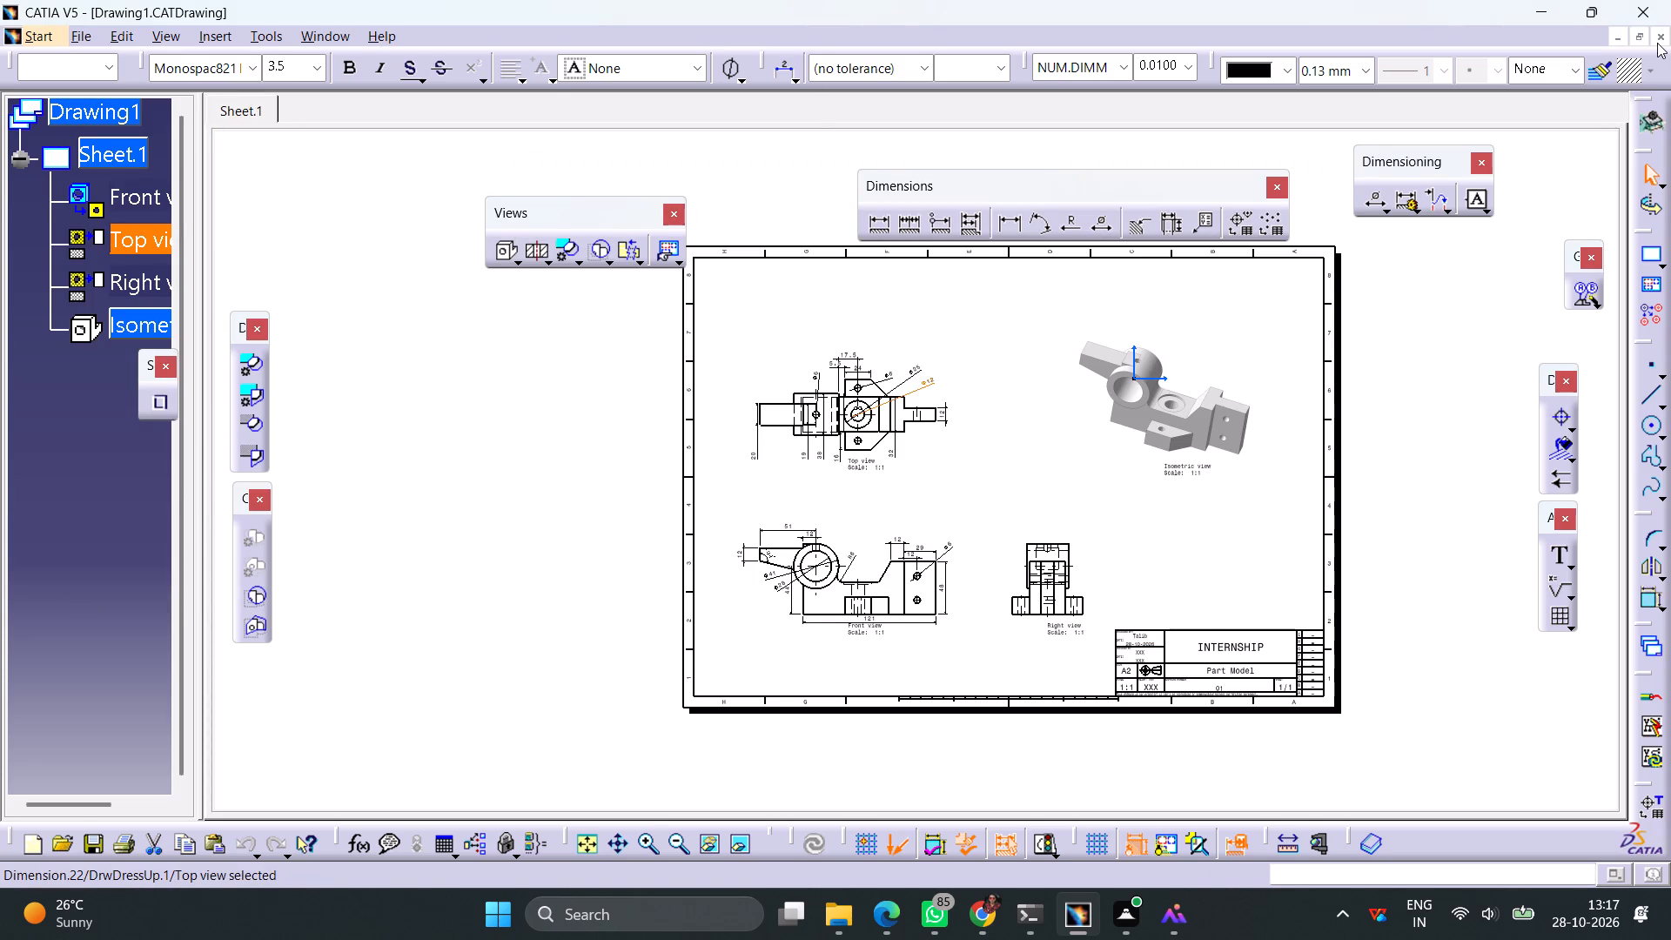
Close the drawing document.
{"action": "left_click", "coordinate": [1657, 39]}
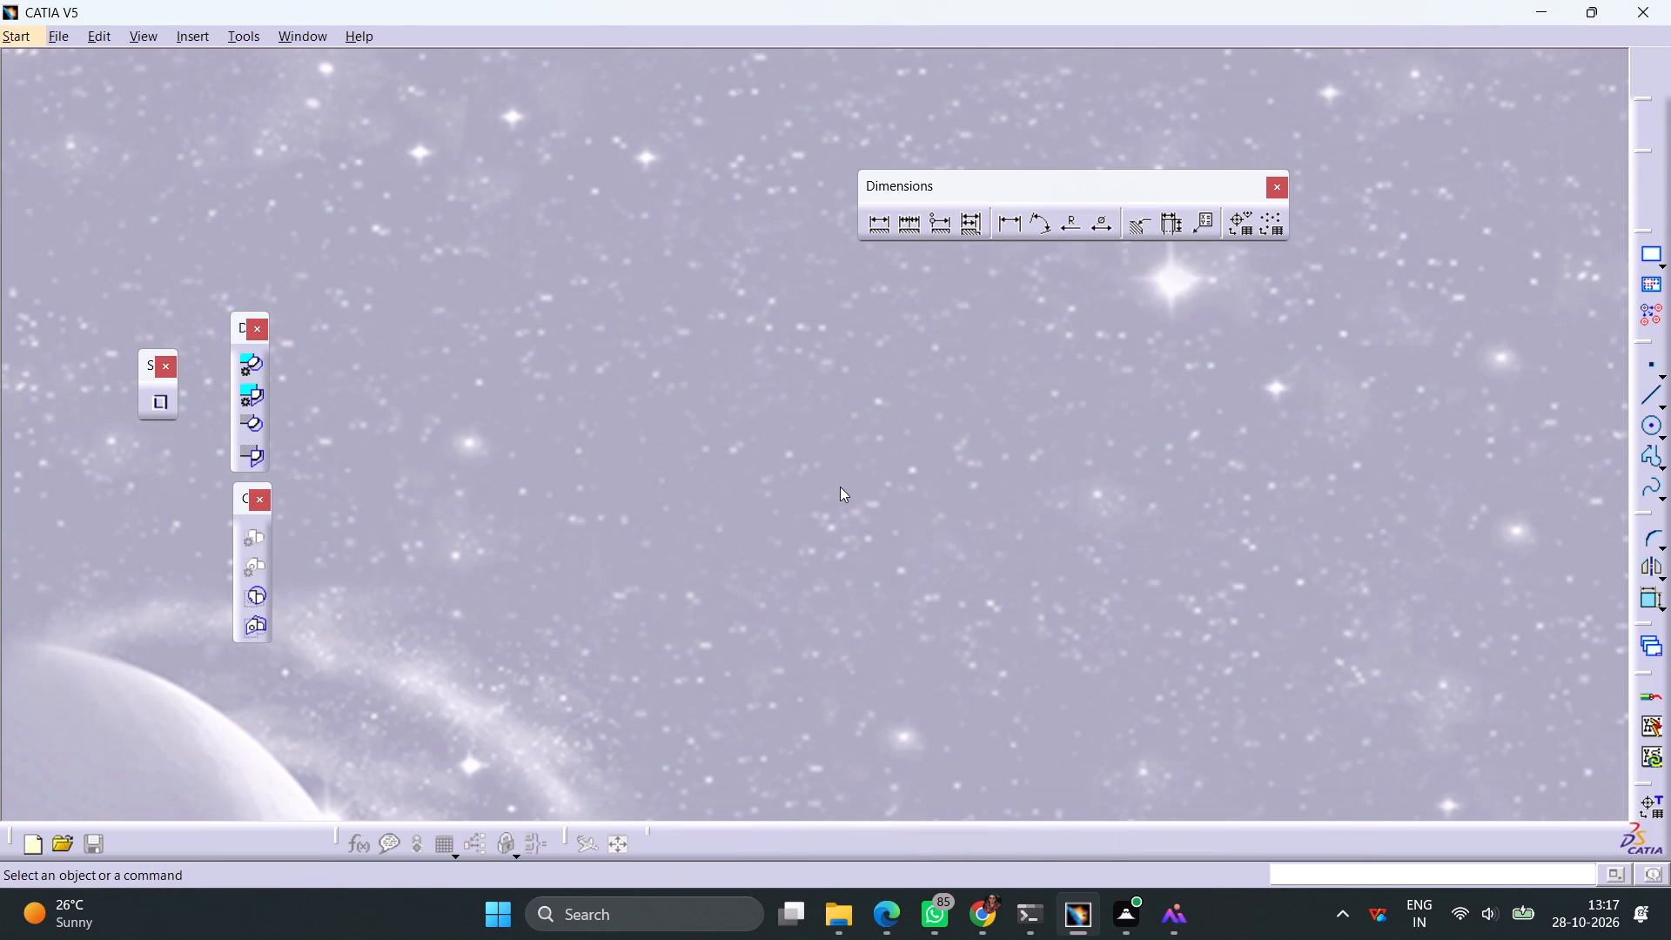
Stop the macro recording.
{"action": "left_click", "coordinate": [154, 404]}
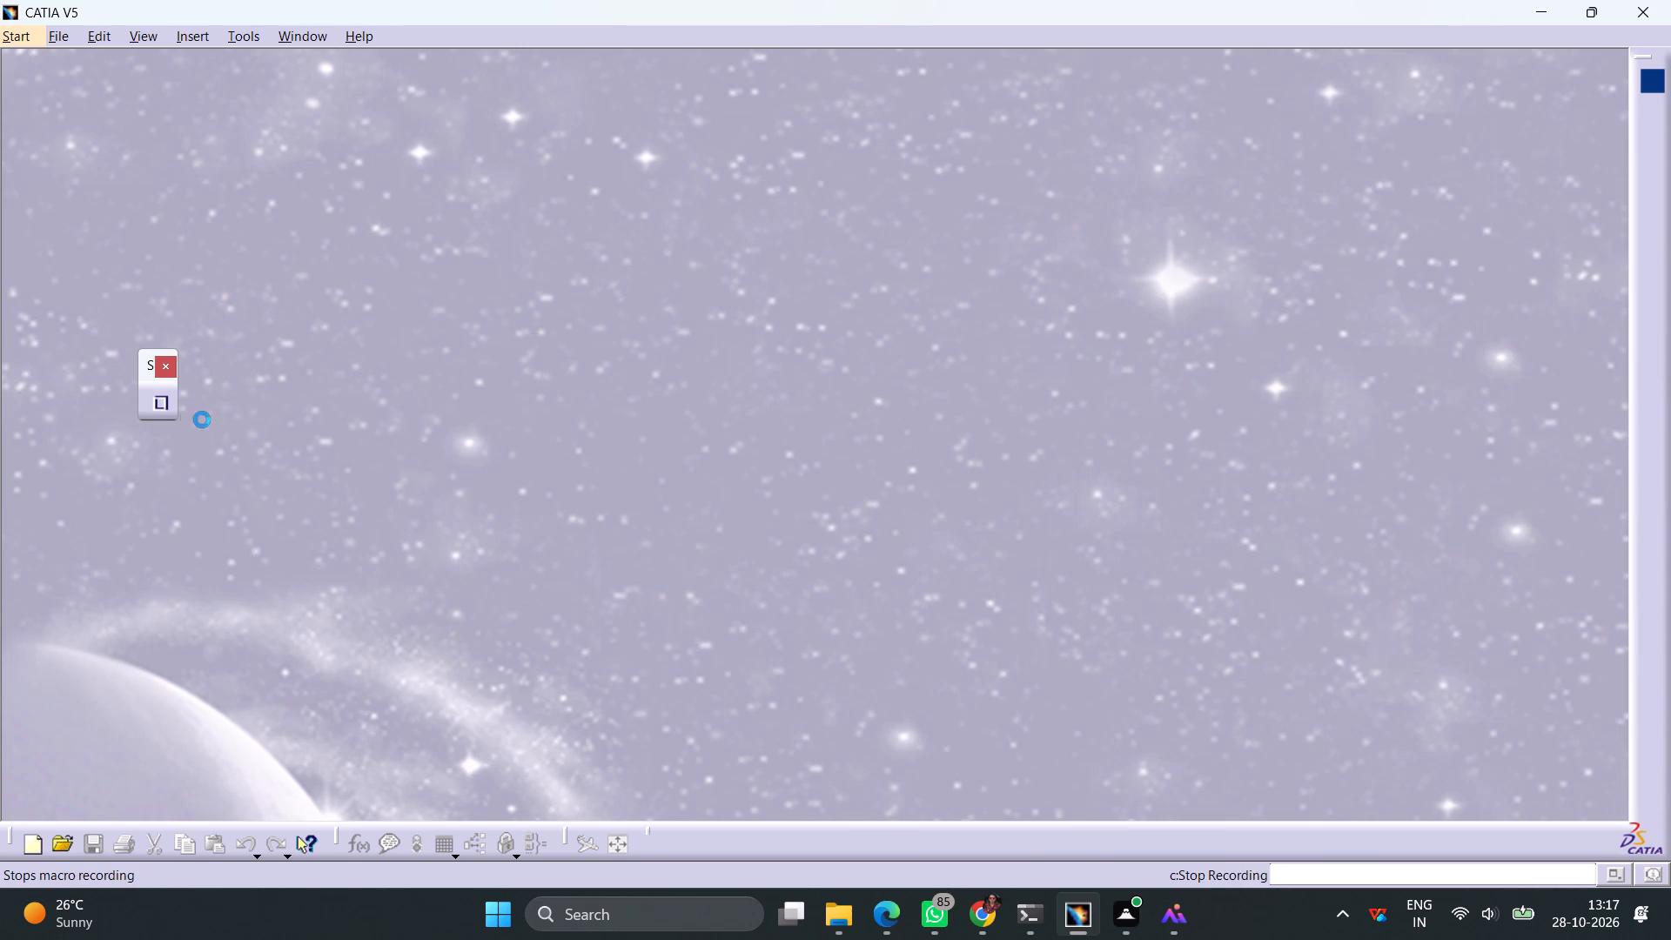